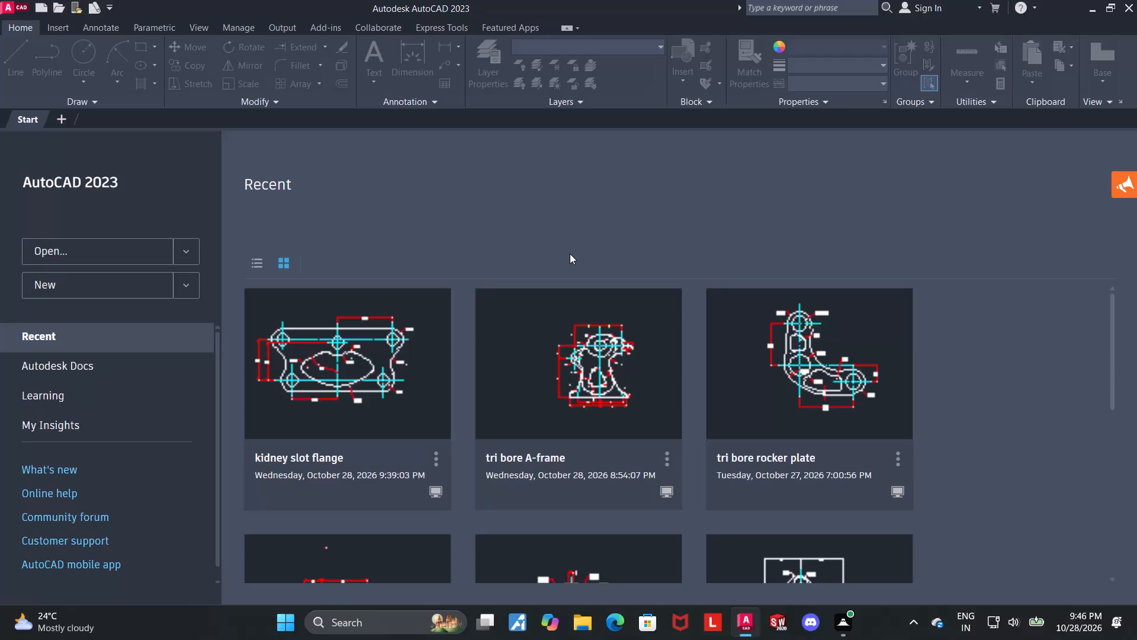
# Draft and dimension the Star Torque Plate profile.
# Create a new drawing and turn on command logging with LOGFILEON.
pyautogui.click(49, 280)
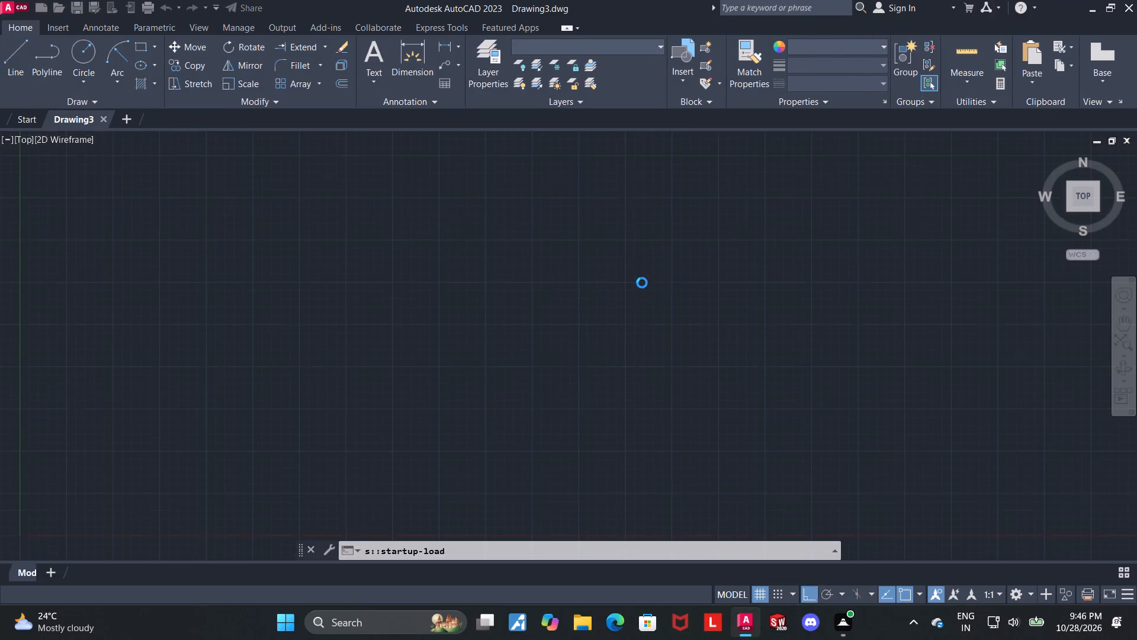
pyautogui.write('logfile')
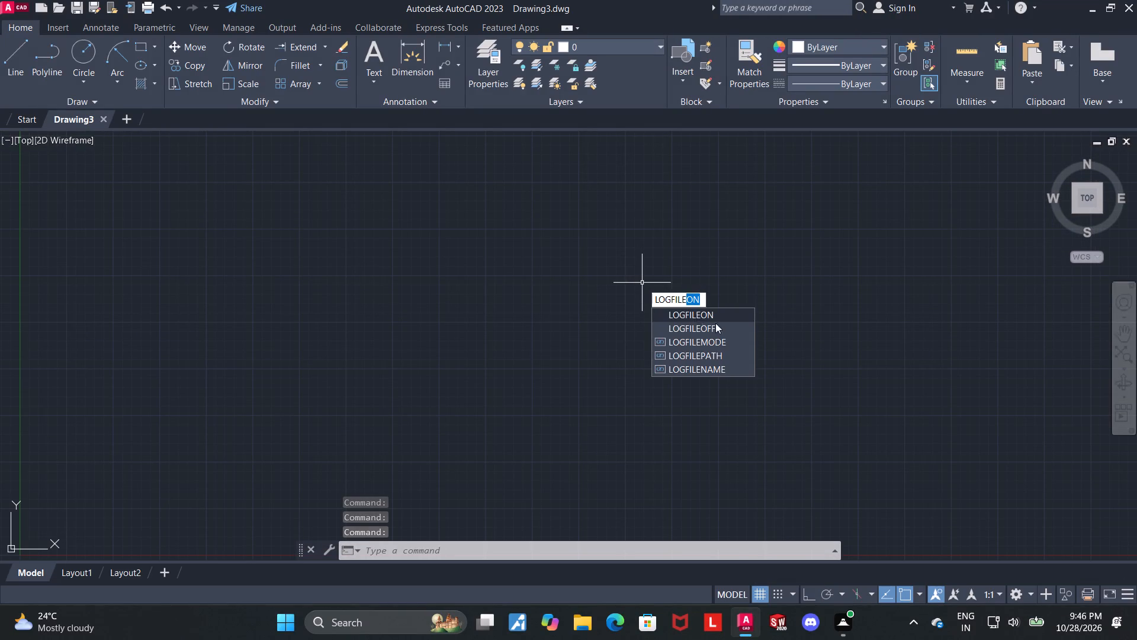
pyautogui.click(720, 319)
pyautogui.press('Return')
pyautogui.press('Return')
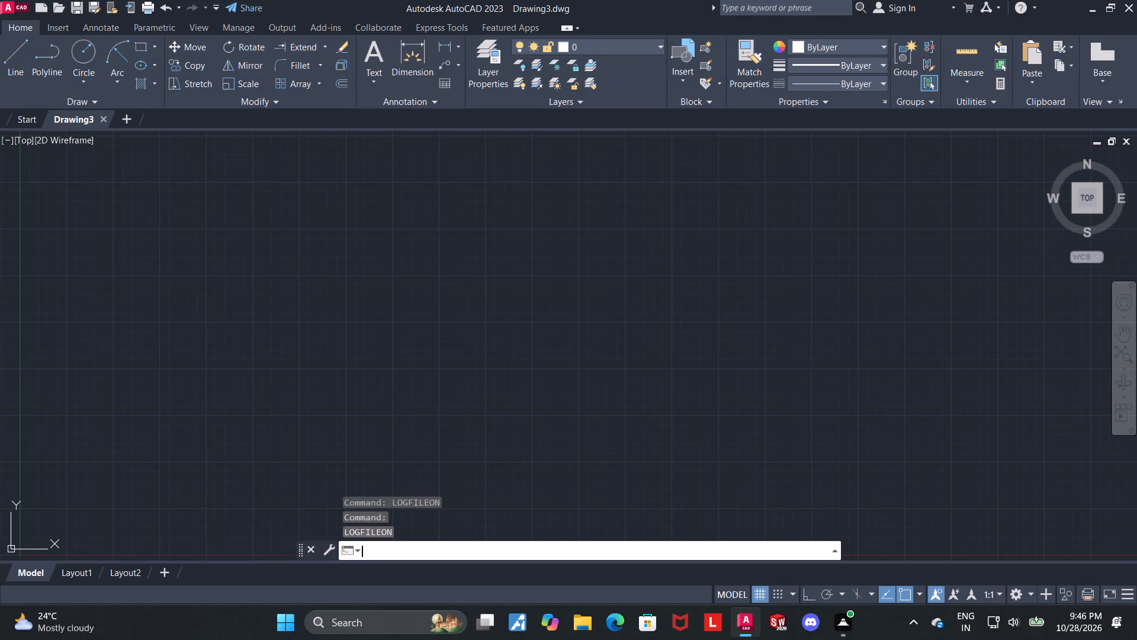
# Set the model space limits from 0,0 to 100,100.
pyautogui.write('lim')
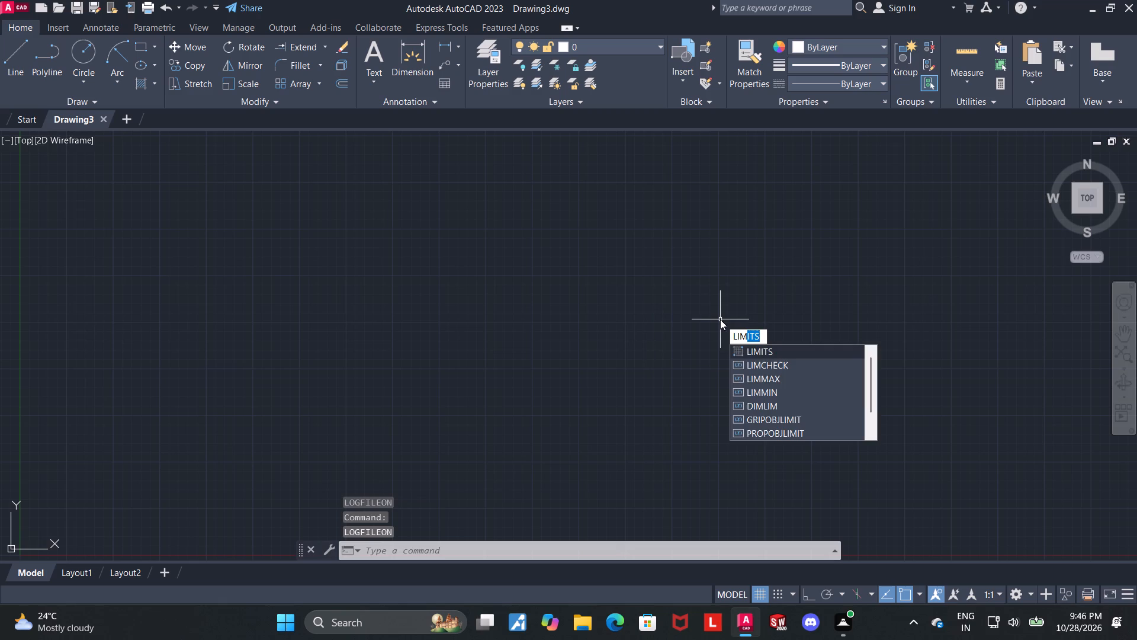
pyautogui.write('its')
pyautogui.press('Return')
pyautogui.write('0,0')
pyautogui.press('Return')
pyautogui.write('100,100')
pyautogui.press('Return')
# Draw a circle of radius 44 in the open area above and to the right of the origin.
pyautogui.scroll(-2, 720, 318)
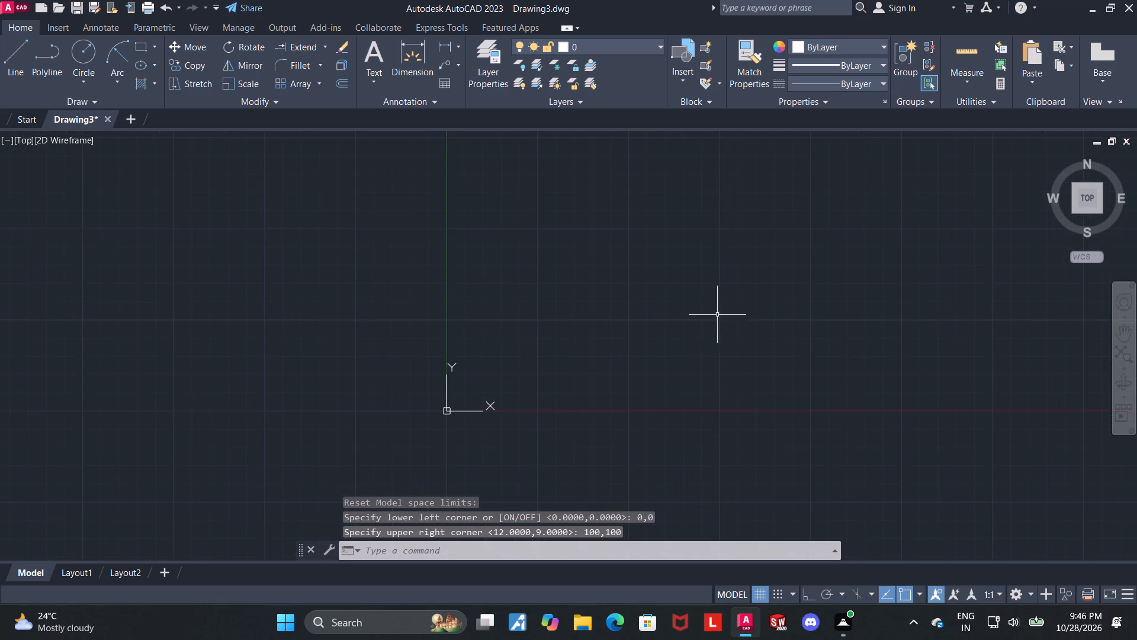
pyautogui.moveTo(701, 317); pyautogui.dragTo(523, 361, button='middle')
pyautogui.moveTo(789, 248); pyautogui.dragTo(605, 276, button='middle')
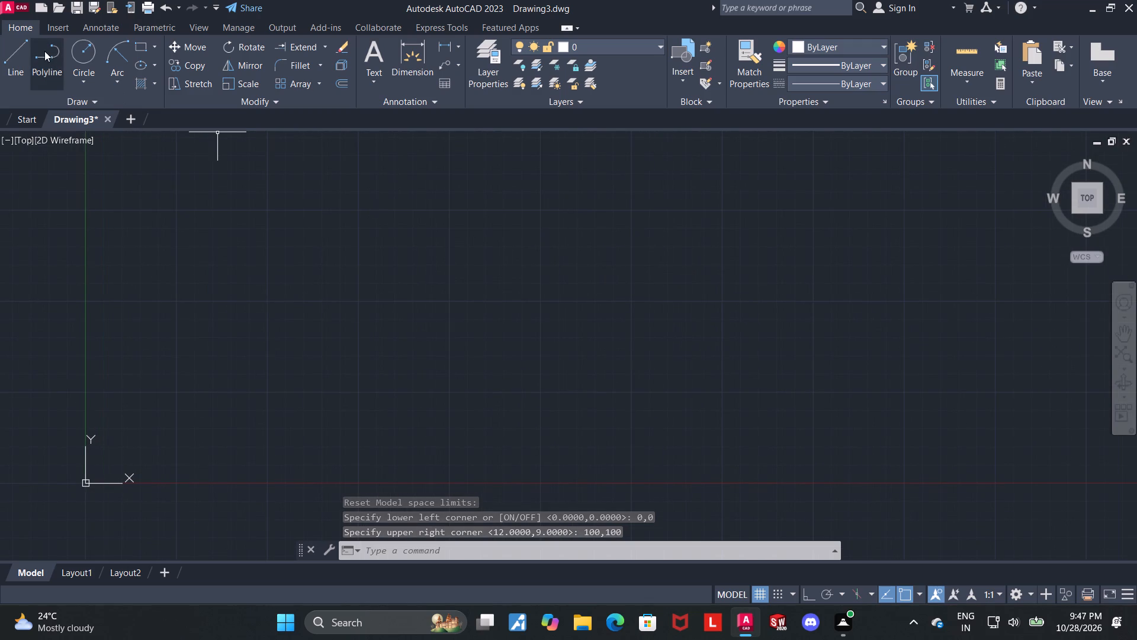
pyautogui.click(78, 52)
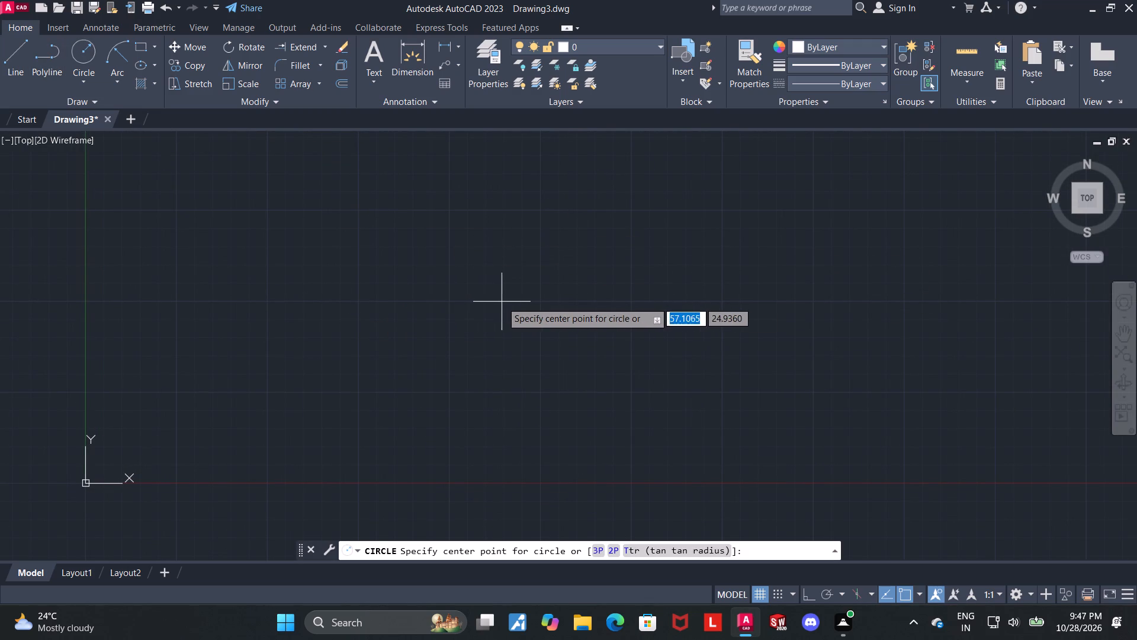
pyautogui.click(579, 296)
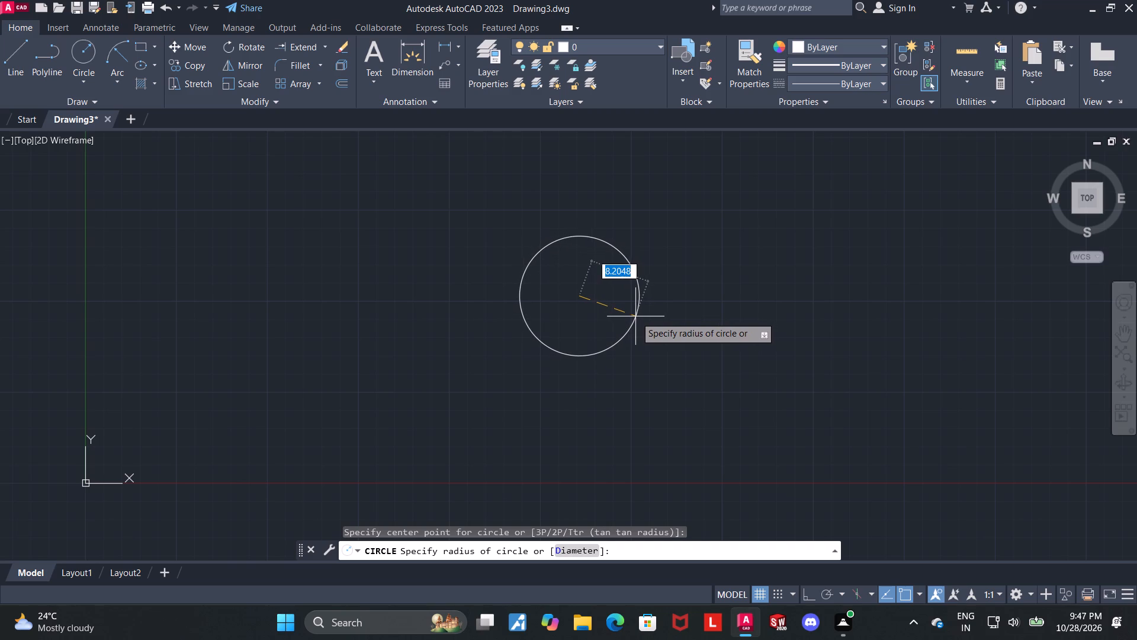
pyautogui.write('44')
pyautogui.press('Return')
pyautogui.press('Escape')
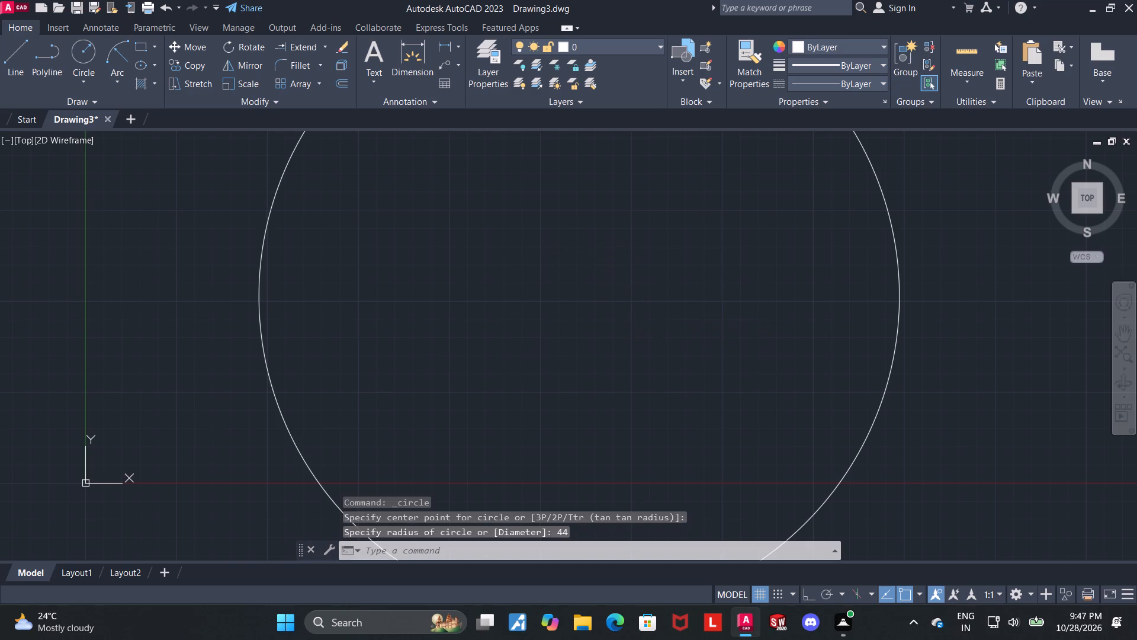
# Move the circle by its centre grip up and to the right, farther from the origin.
pyautogui.scroll(-2, 631, 316)
pyautogui.scroll(-2, 727, 285)
pyautogui.moveTo(791, 280); pyautogui.dragTo(466, 380, button='middle')
pyautogui.click(537, 284)
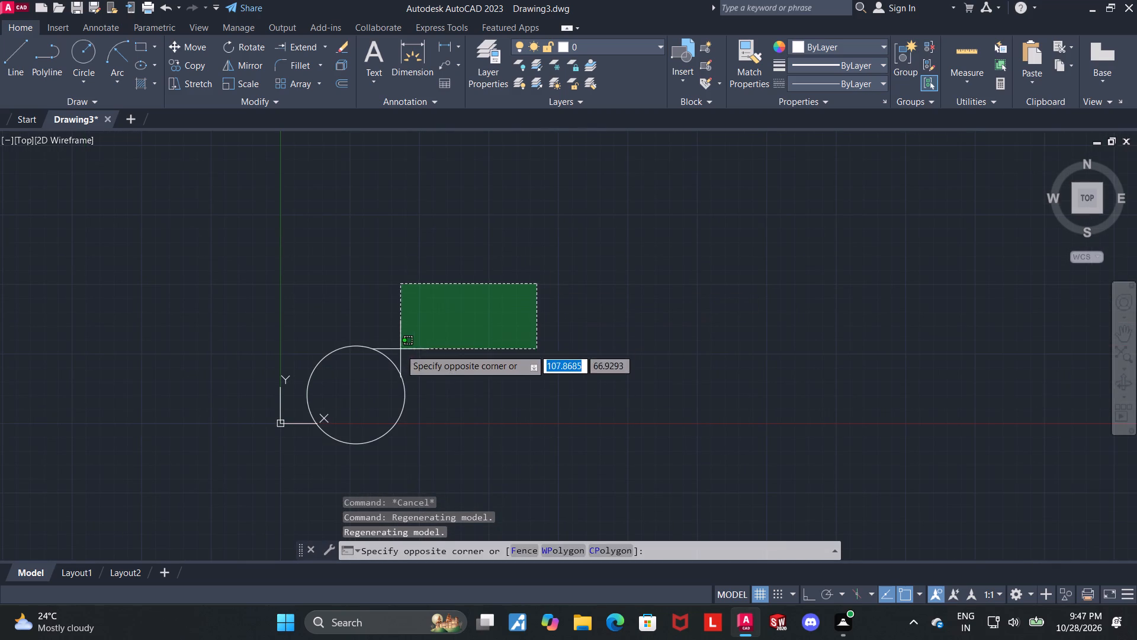
pyautogui.click(371, 388)
pyautogui.click(355, 393)
pyautogui.click(609, 238)
pyautogui.press('Escape')
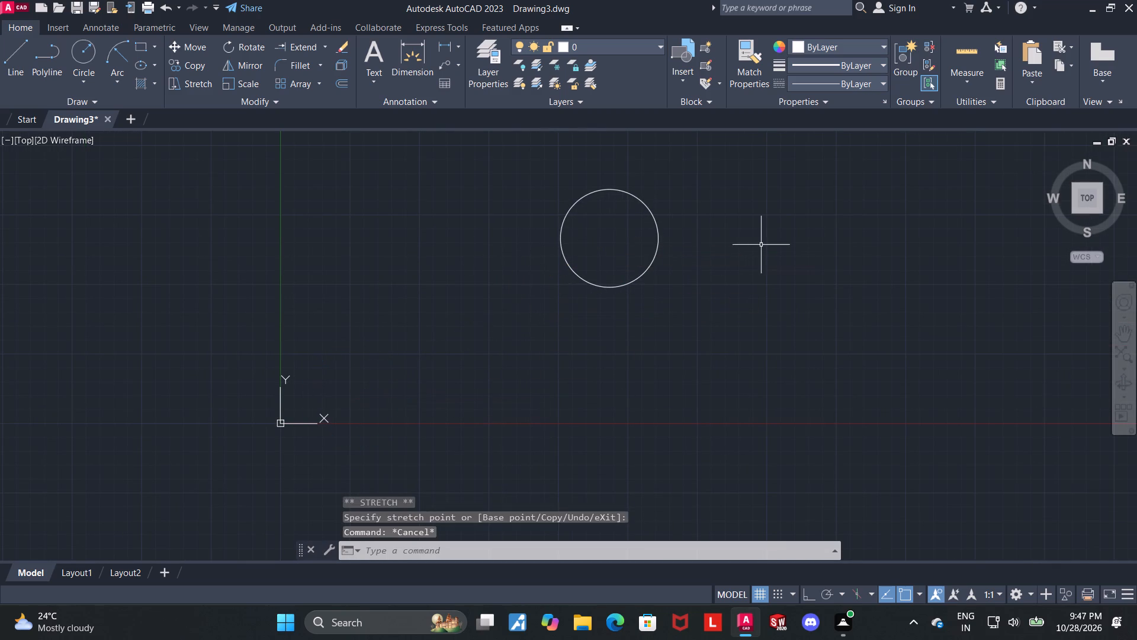
# Draw a 120-unit vertical line upward from the circle's centre with Ortho on.
pyautogui.moveTo(761, 245); pyautogui.dragTo(682, 300, button='middle')
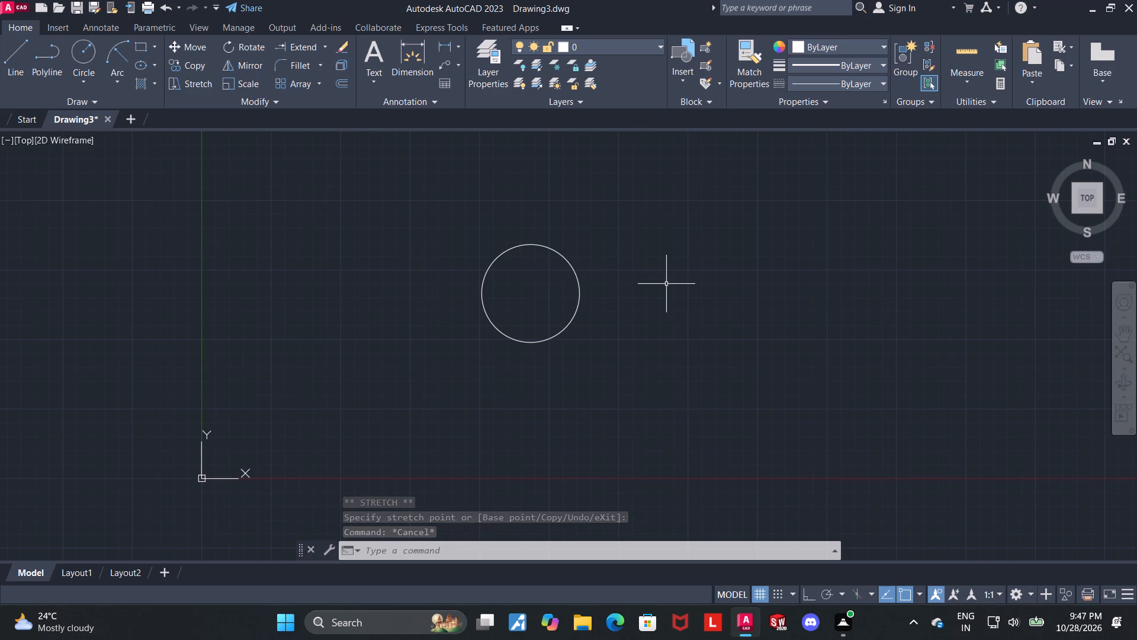
pyautogui.click(4, 44)
pyautogui.moveTo(582, 218); pyautogui.dragTo(534, 311, button='middle')
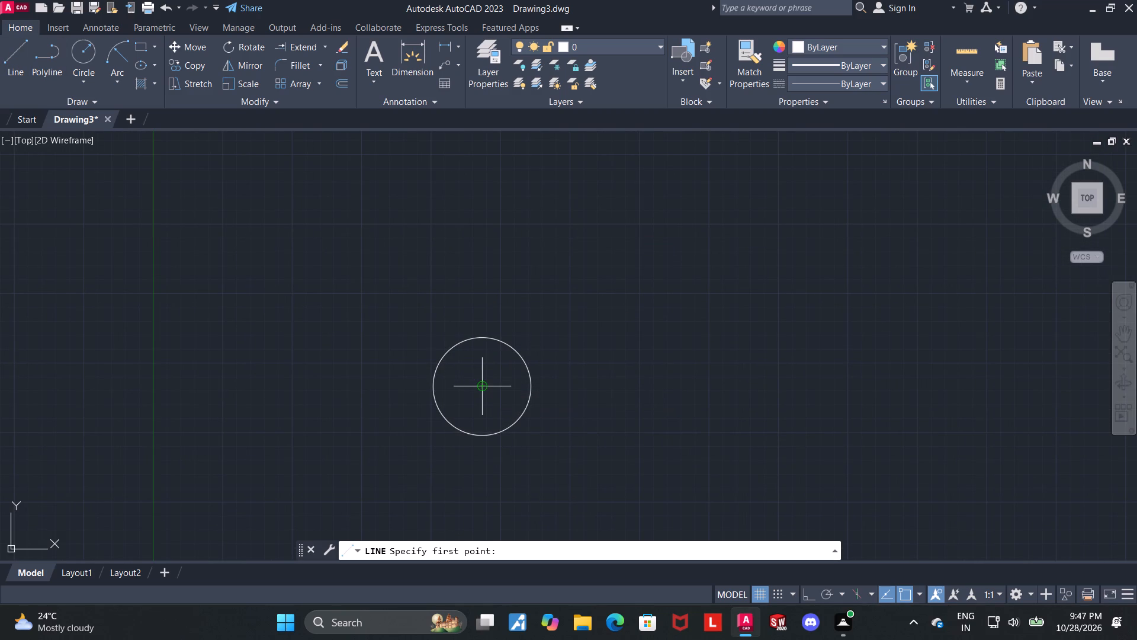
pyautogui.click(483, 386)
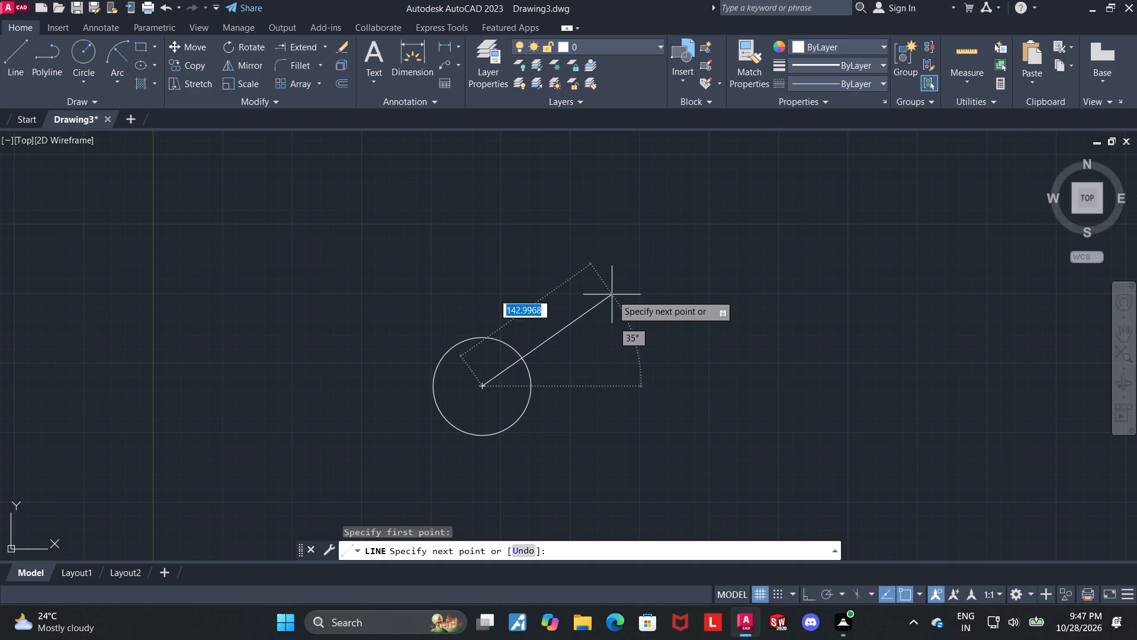
pyautogui.press('F8')
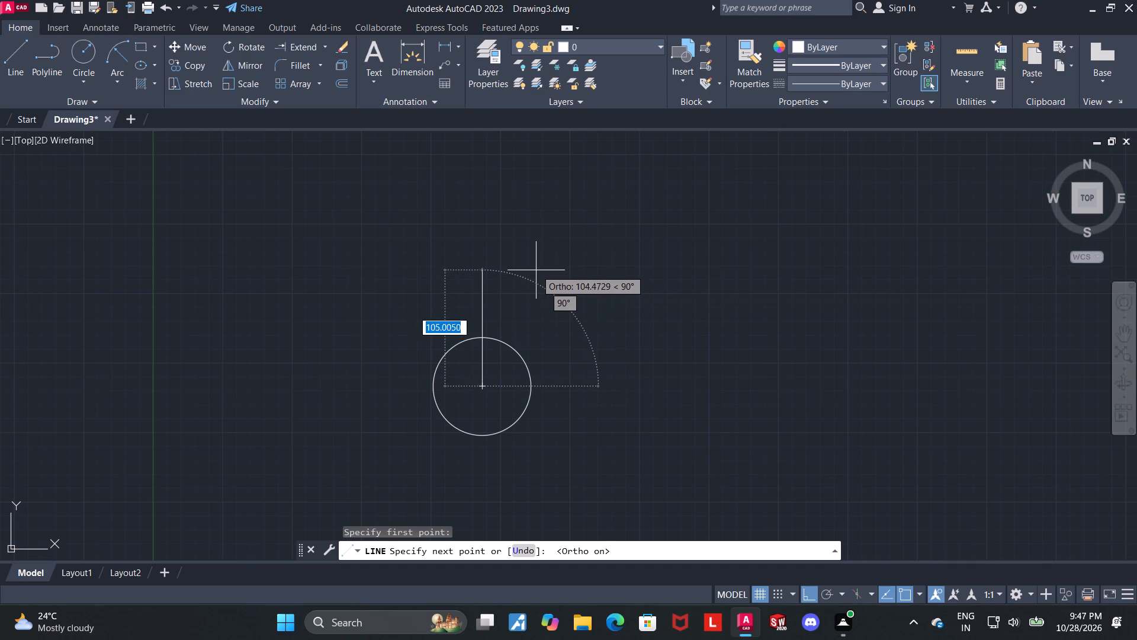
pyautogui.write('120')
pyautogui.press('Return')
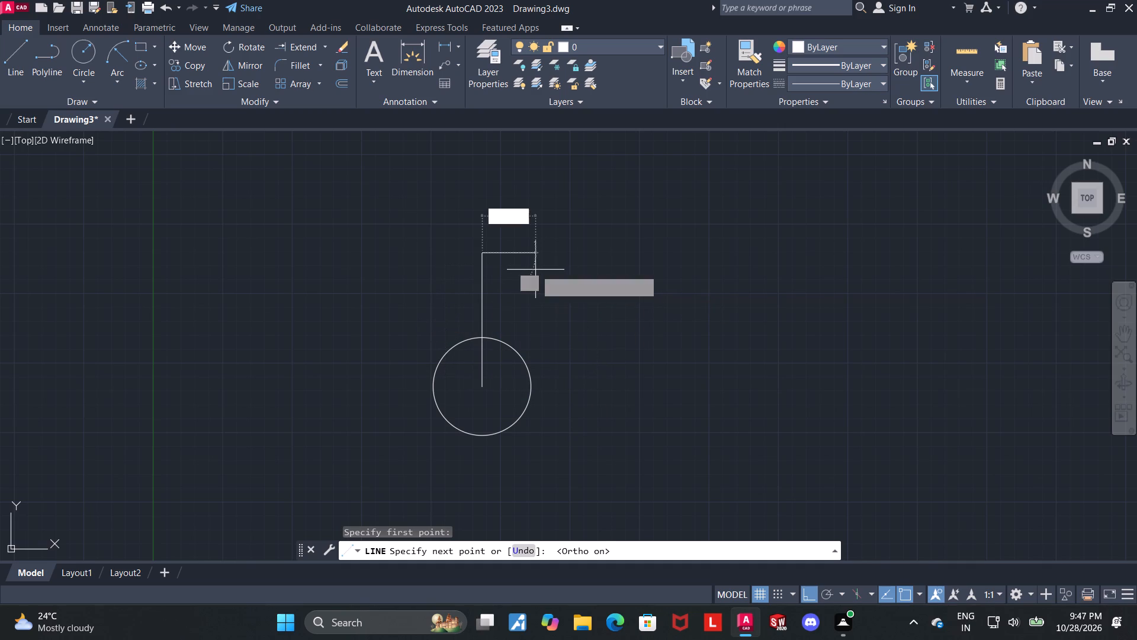
pyautogui.press('Escape')
# Draw a circle of diameter 56 centred on the upper end of the vertical line.
pyautogui.moveTo(618, 274); pyautogui.dragTo(541, 313, button='middle')
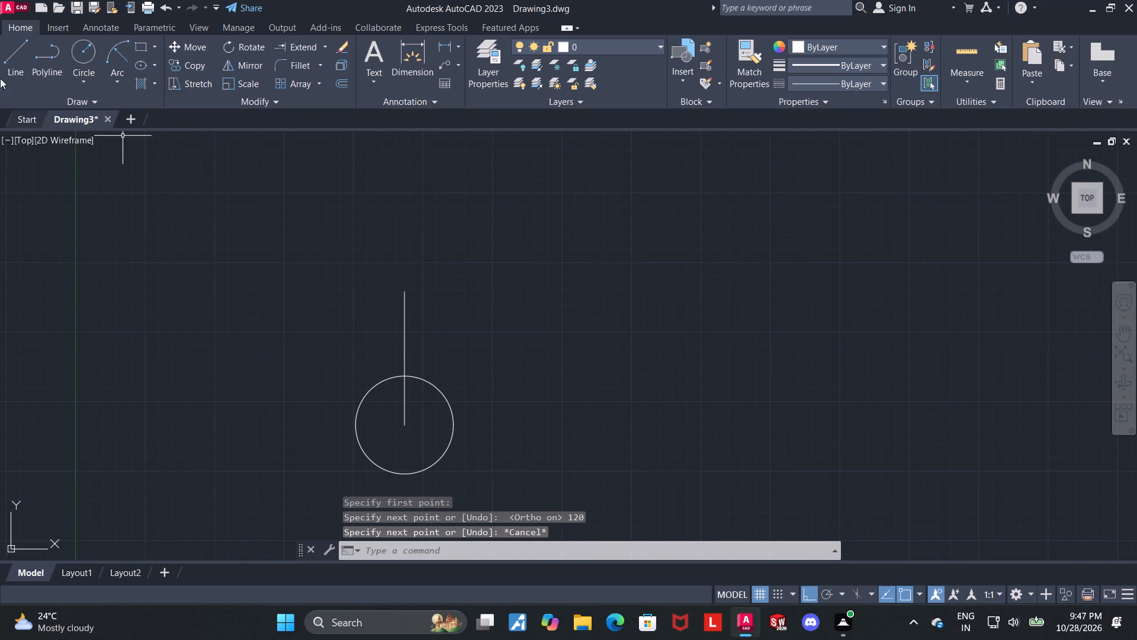
pyautogui.click(78, 57)
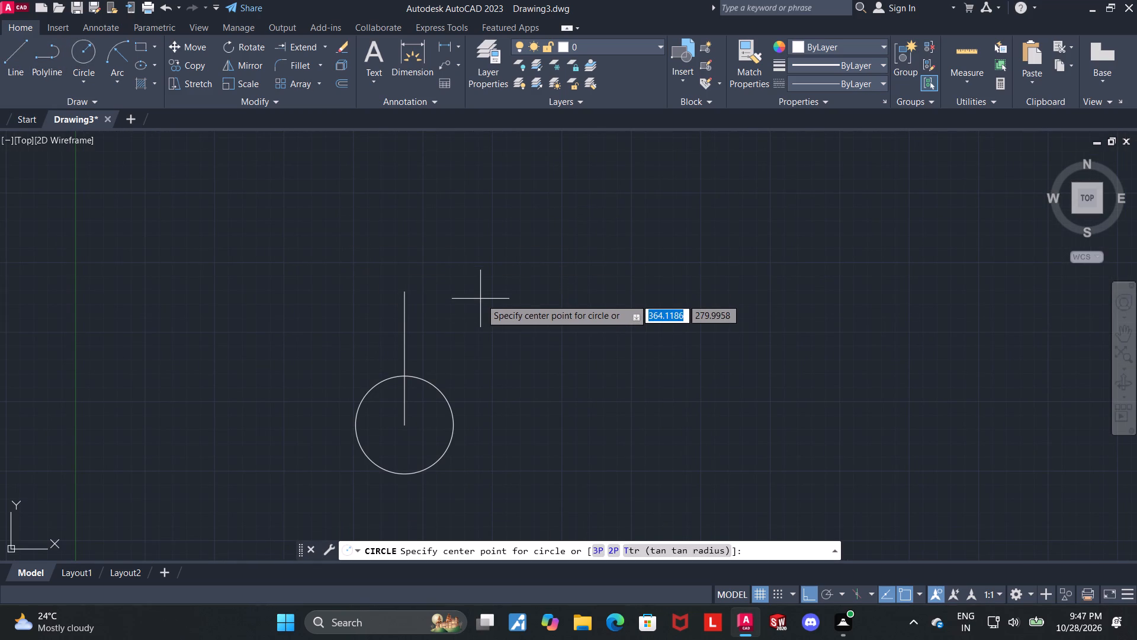
pyautogui.scroll(1, 496, 308)
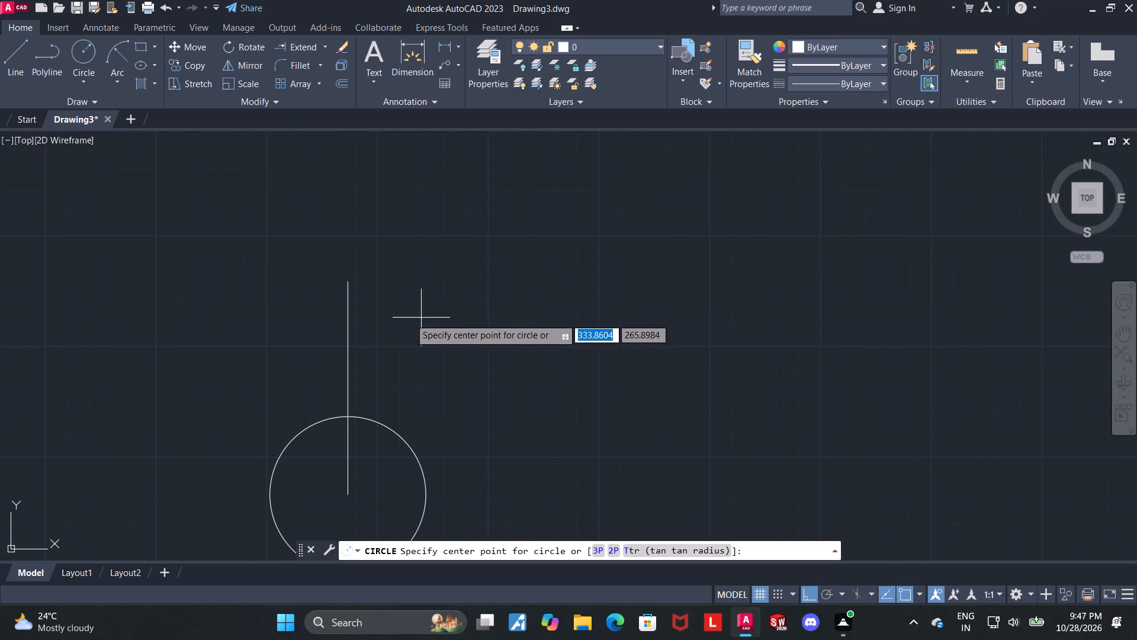
pyautogui.click(347, 286)
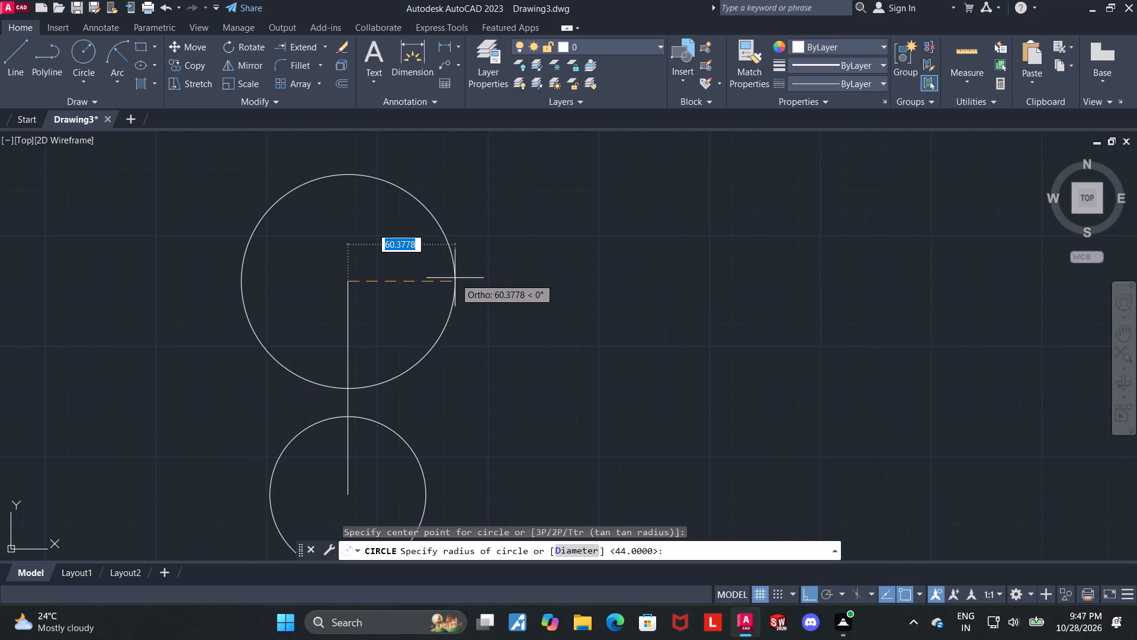
pyautogui.press('d')
pyautogui.press('Return')
pyautogui.write('56')
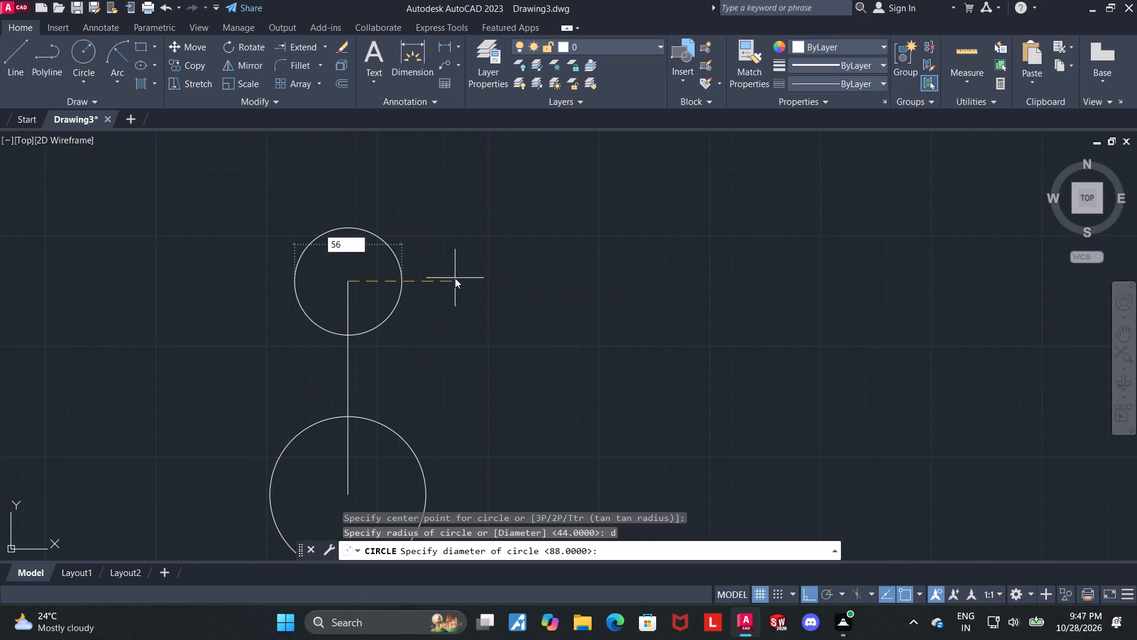
pyautogui.press('Return')
# Draw a concentric circle of radius 70 around the upper circle's centre.
pyautogui.scroll(-1, 454, 278)
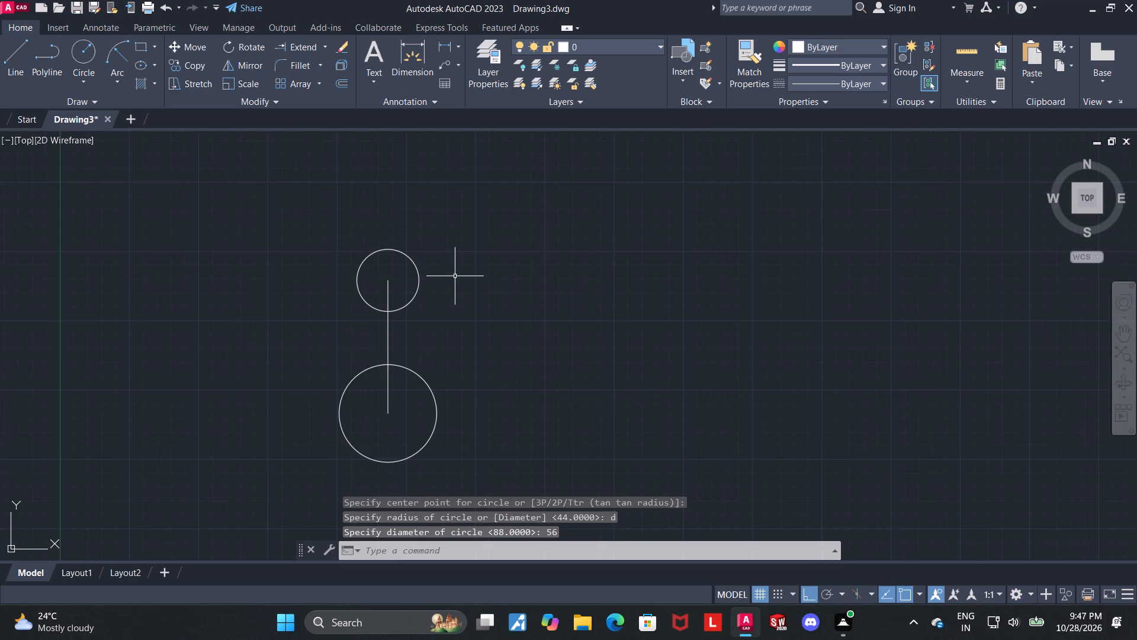
pyautogui.moveTo(503, 331); pyautogui.dragTo(493, 273, button='middle')
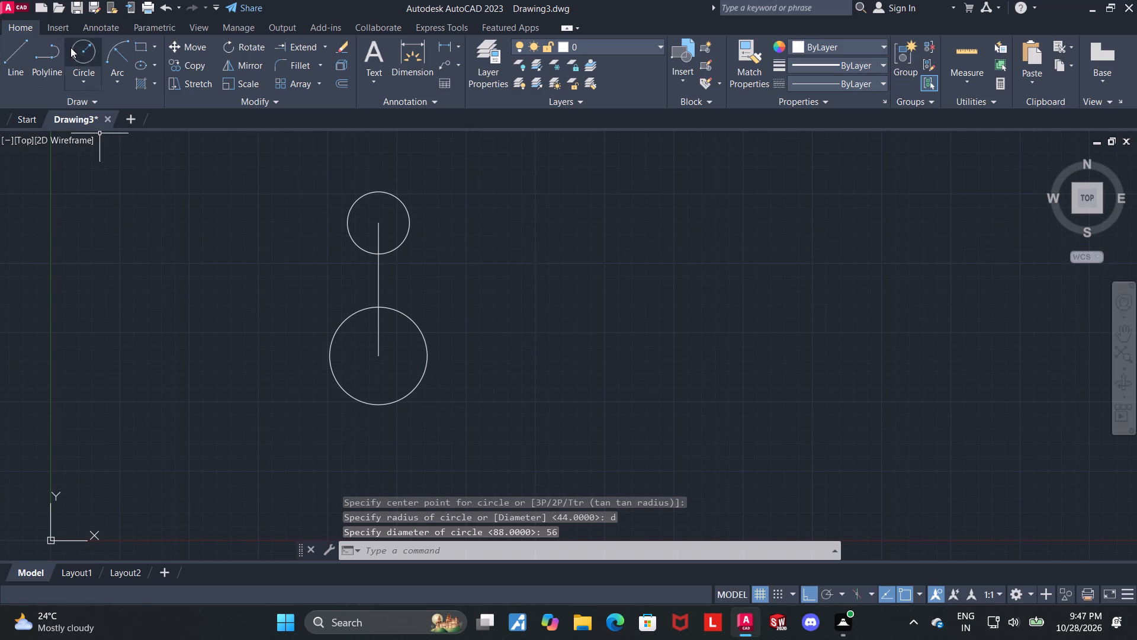
pyautogui.click(72, 49)
pyautogui.scroll(1, 386, 211)
pyautogui.click(372, 235)
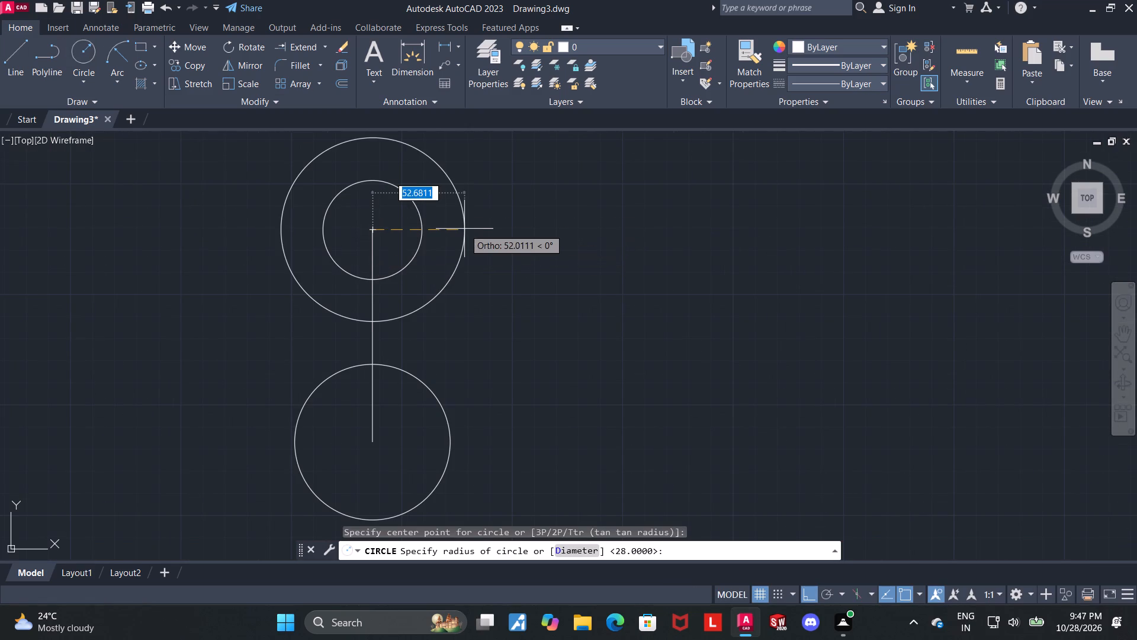
pyautogui.write('70')
pyautogui.press('Return')
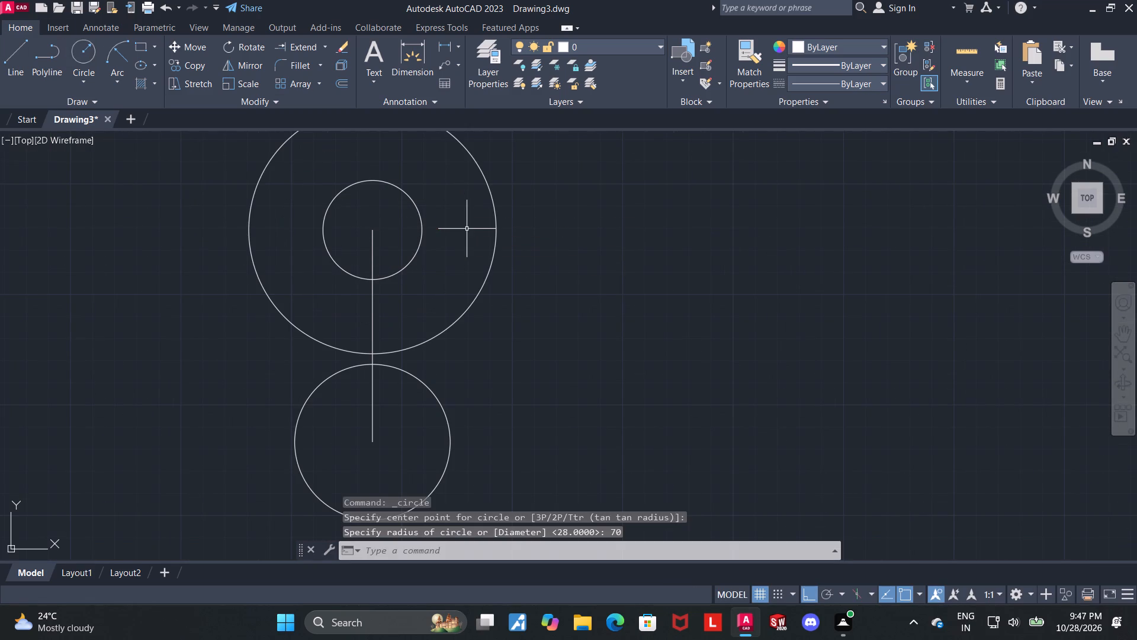
pyautogui.press('Escape')
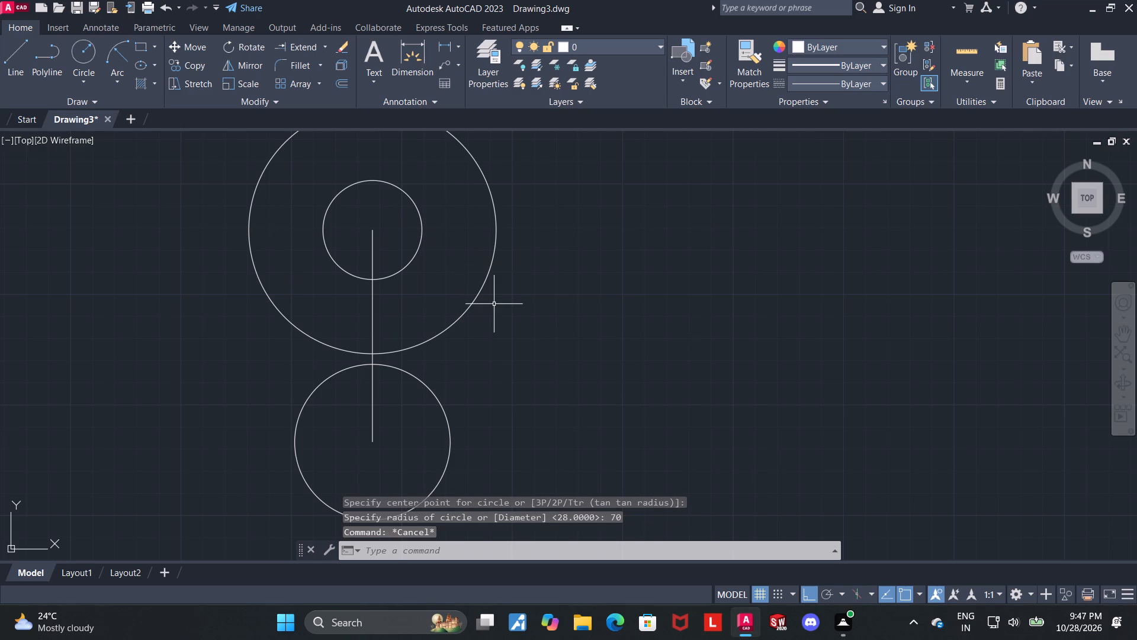
# Draw a concentric circle of radius 22 inside the lower circle.
pyautogui.moveTo(576, 366); pyautogui.dragTo(561, 284, button='middle')
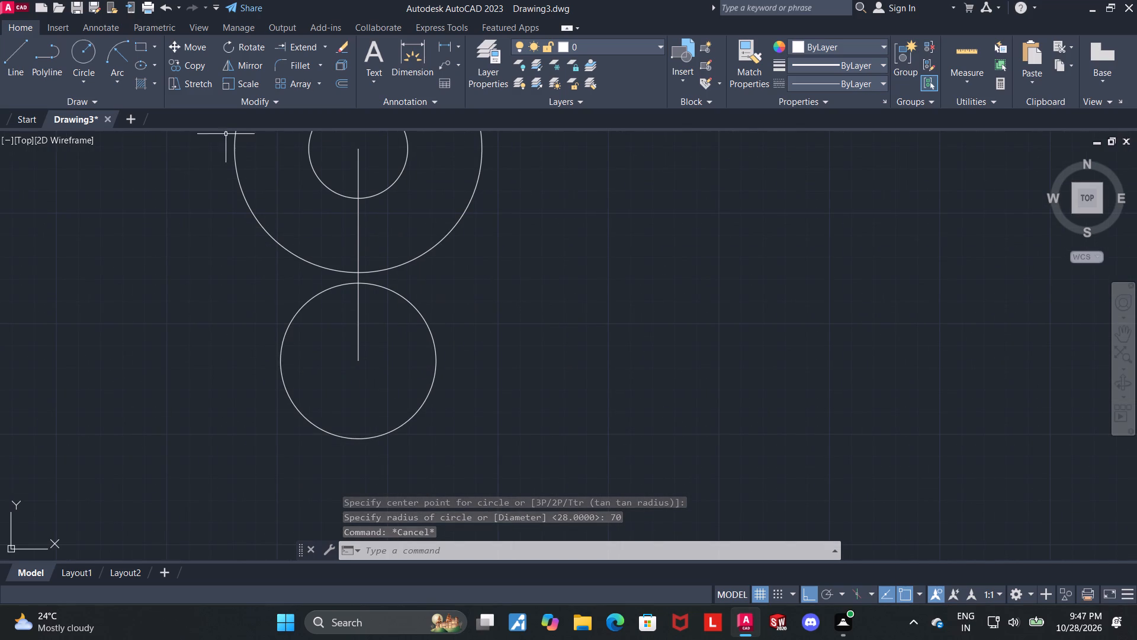
pyautogui.click(93, 53)
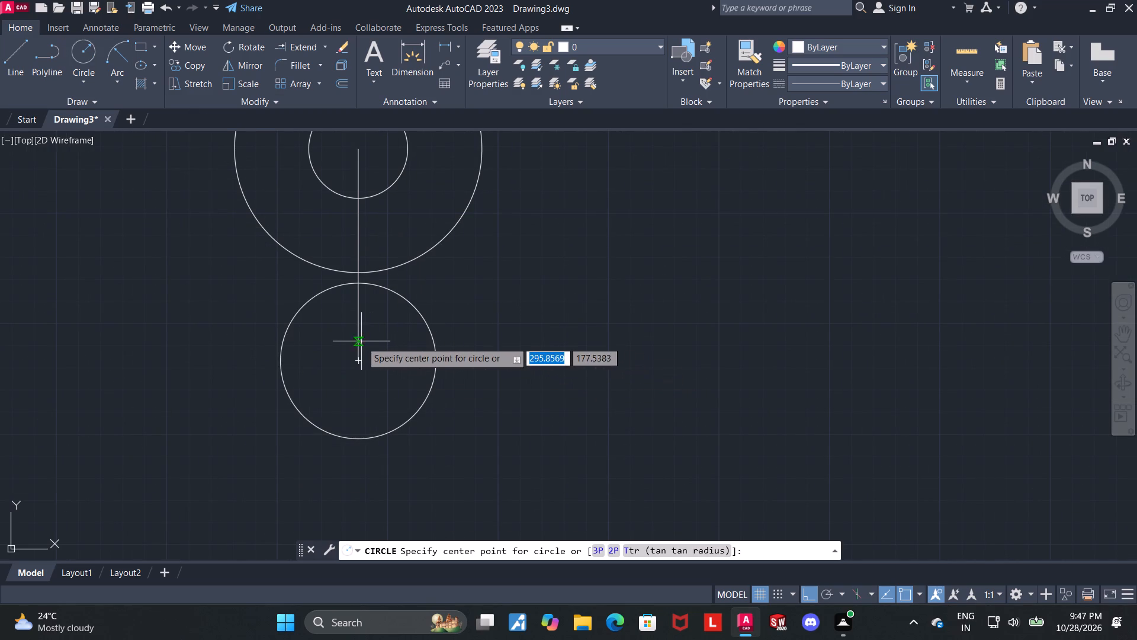
pyautogui.click(357, 360)
pyautogui.write('22')
pyautogui.press('Return')
pyautogui.press('Escape')
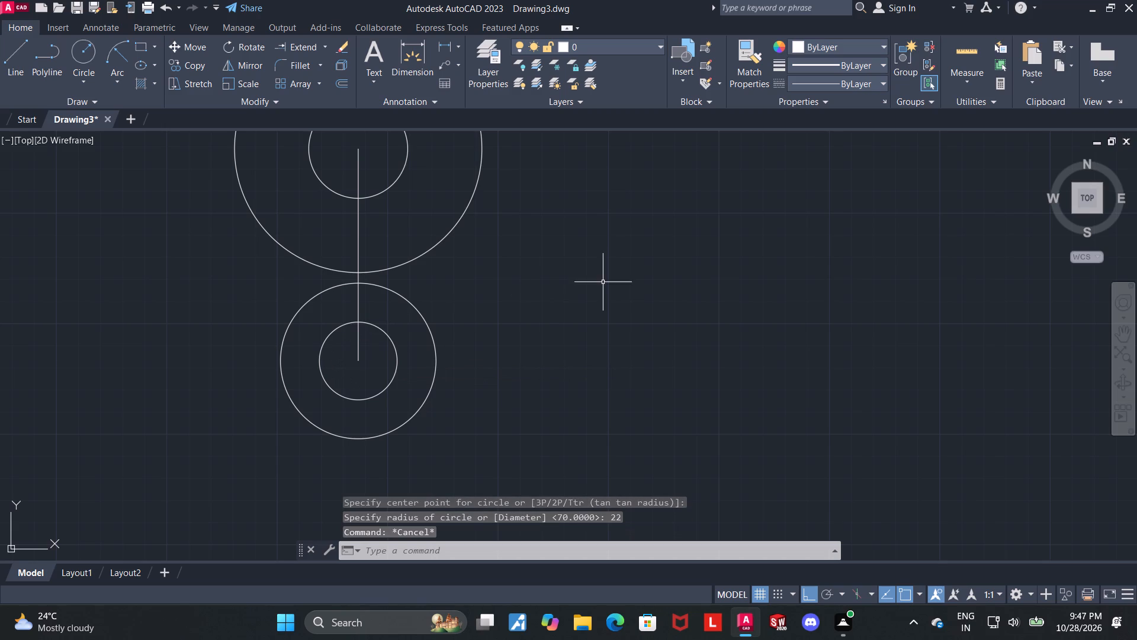
# Fillet the outer upper circle to the outer lower circle on their left side with radius 32.
pyautogui.scroll(-1, 603, 282)
pyautogui.moveTo(640, 283); pyautogui.dragTo(696, 314, button='middle')
pyautogui.scroll(1, 500, 312)
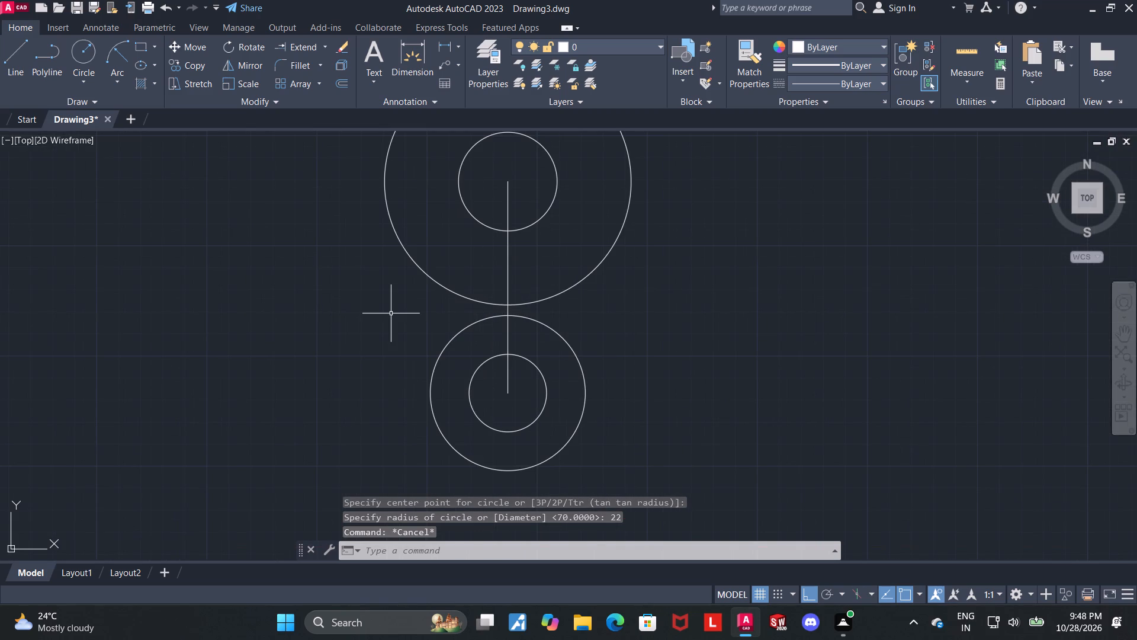
pyautogui.press('f')
pyautogui.press('Return')
pyautogui.press('r')
pyautogui.press('Return')
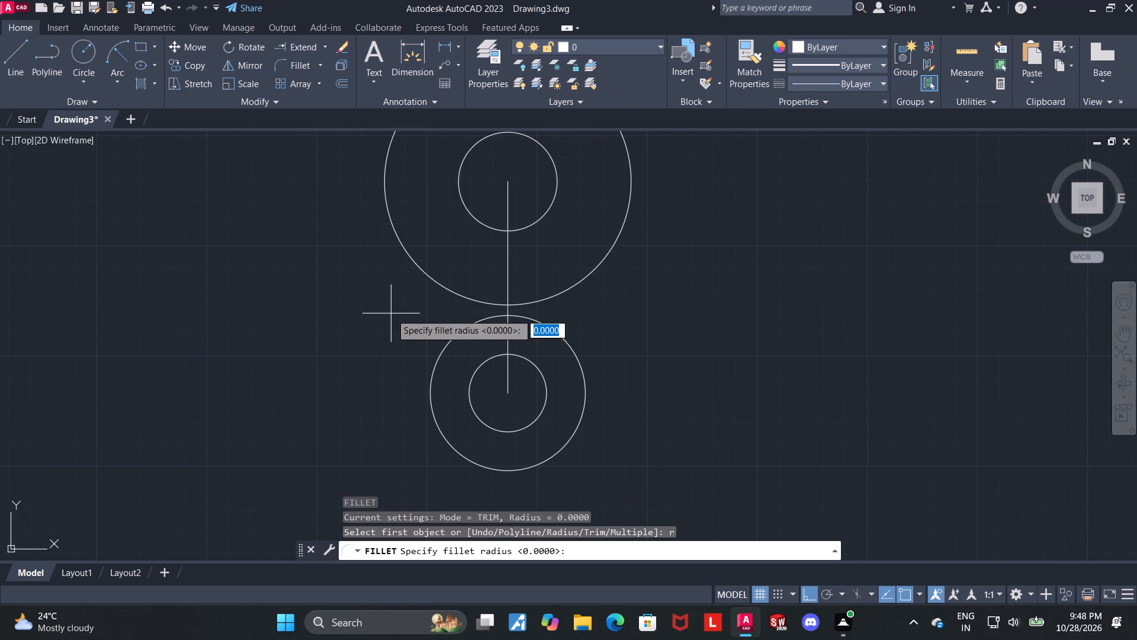
pyautogui.write('32')
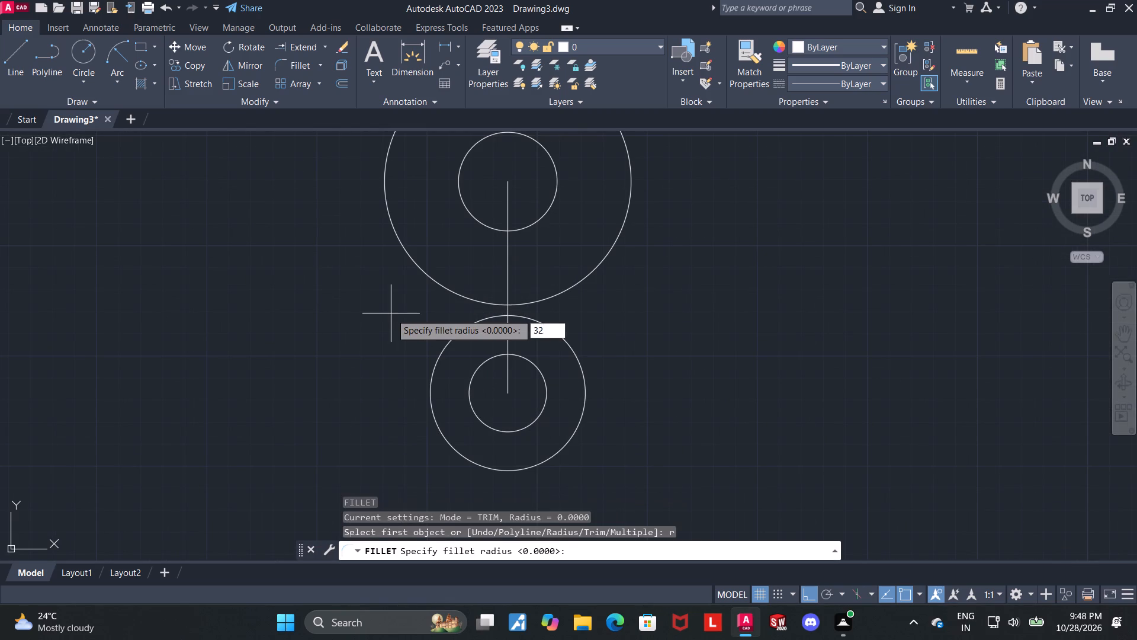
pyautogui.press('Return')
pyautogui.click(464, 296)
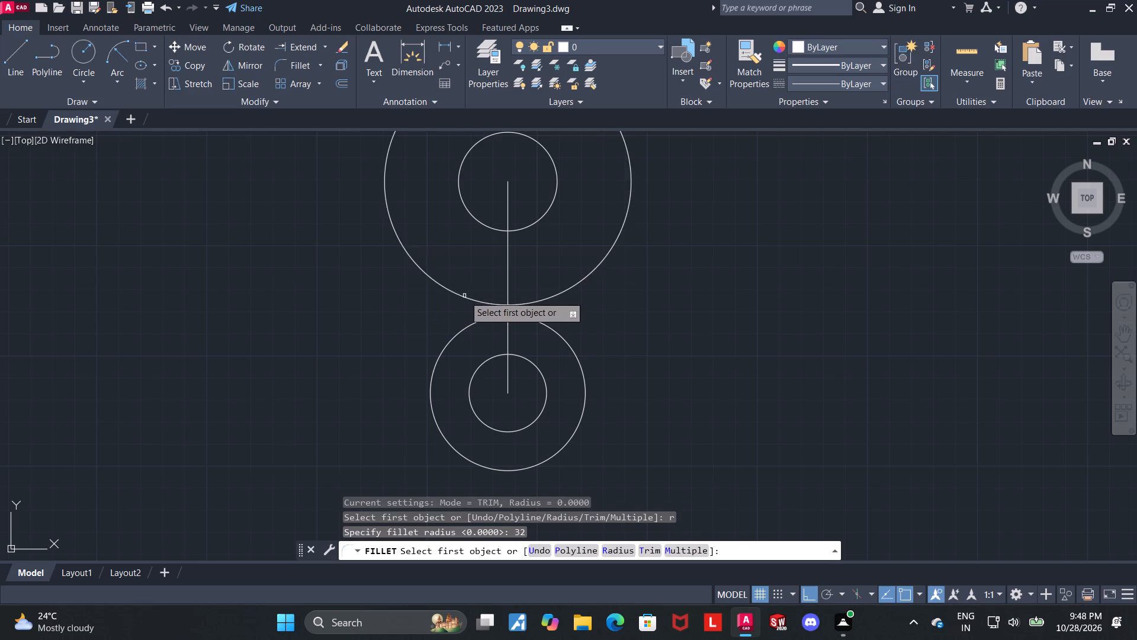
pyautogui.click(466, 326)
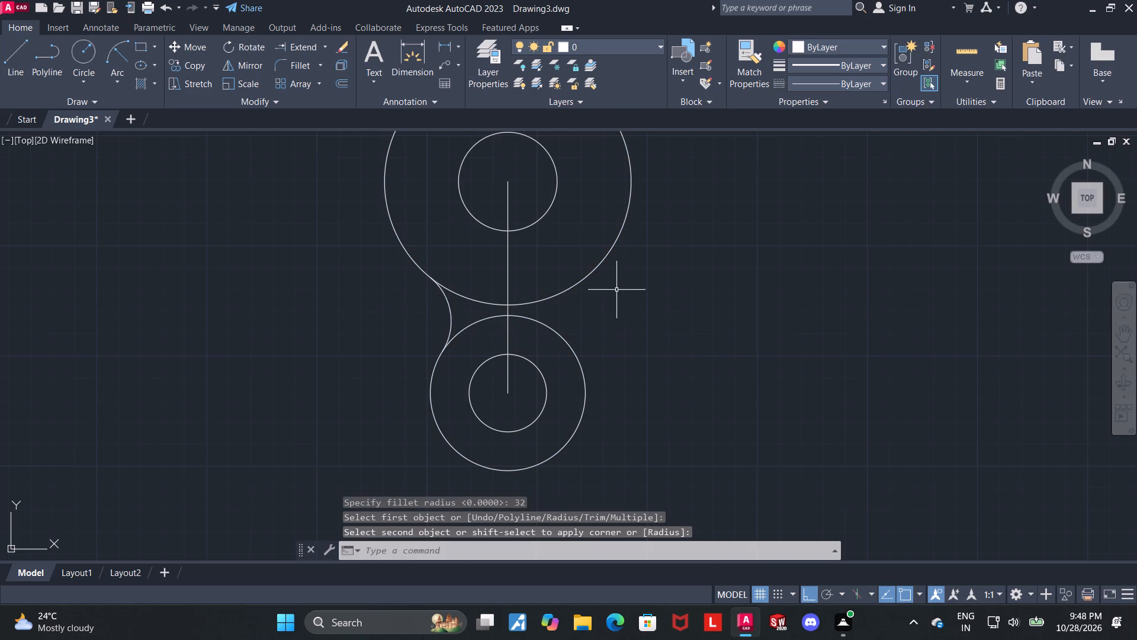
pyautogui.press('Escape')
pyautogui.press('Escape')
# Trim the outer upper and lower circles' arcs between the left fillet and the vertical centre line.
pyautogui.click(323, 47)
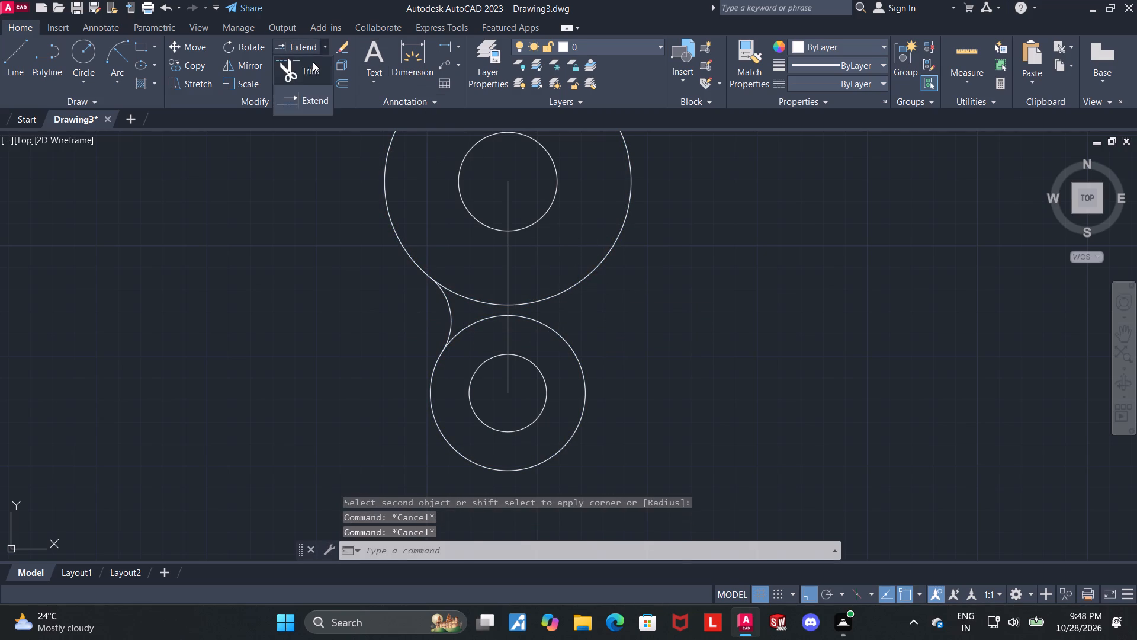
pyautogui.click(311, 63)
pyautogui.moveTo(472, 332); pyautogui.dragTo(472, 264)
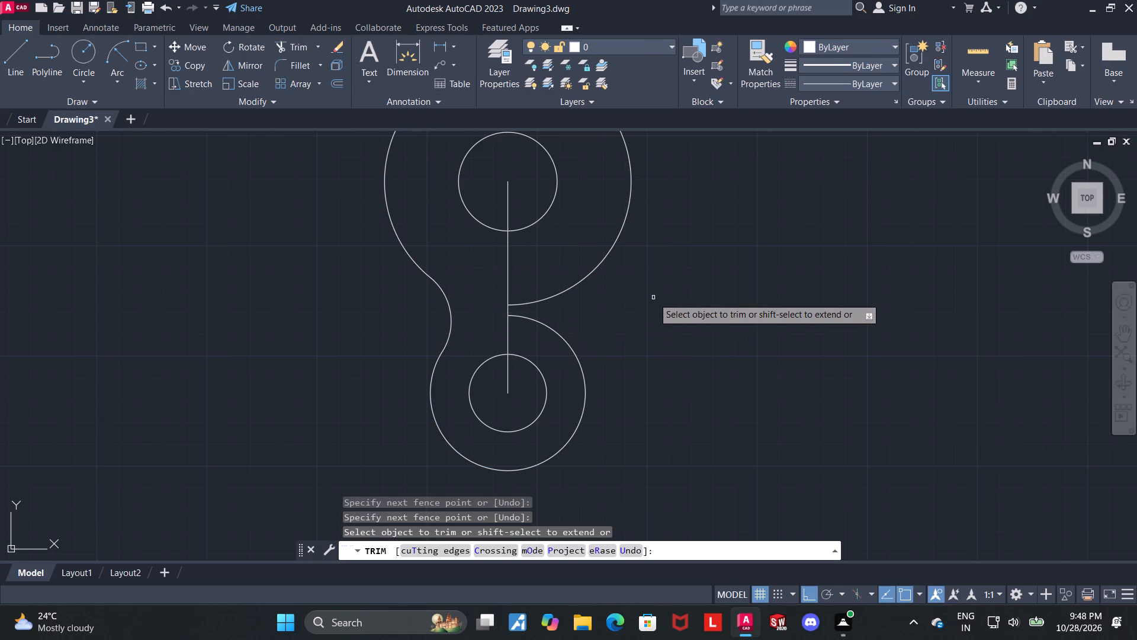
pyautogui.scroll(-1, 653, 298)
pyautogui.moveTo(681, 293); pyautogui.dragTo(651, 380, button='middle')
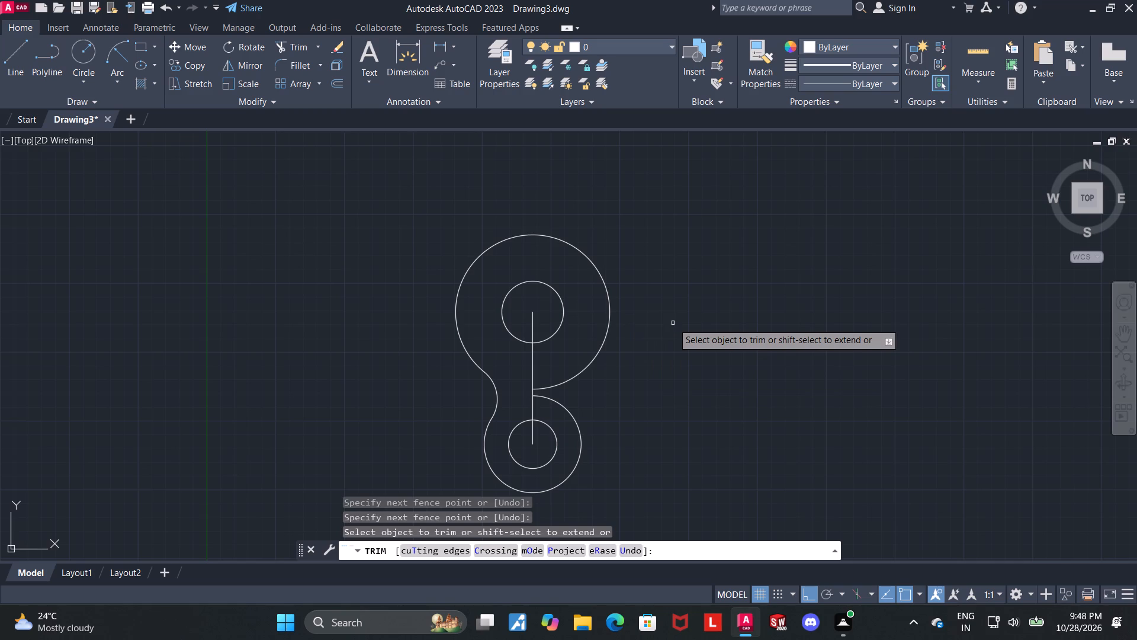
pyautogui.scroll(1, 648, 323)
pyautogui.press('Escape')
pyautogui.press('Escape')
# Draw connected lines from the upper circle's centre, 96 units horizontally to the right and 38 units vertically up.
pyautogui.moveTo(609, 372); pyautogui.dragTo(596, 386, button='middle')
pyautogui.click(20, 46)
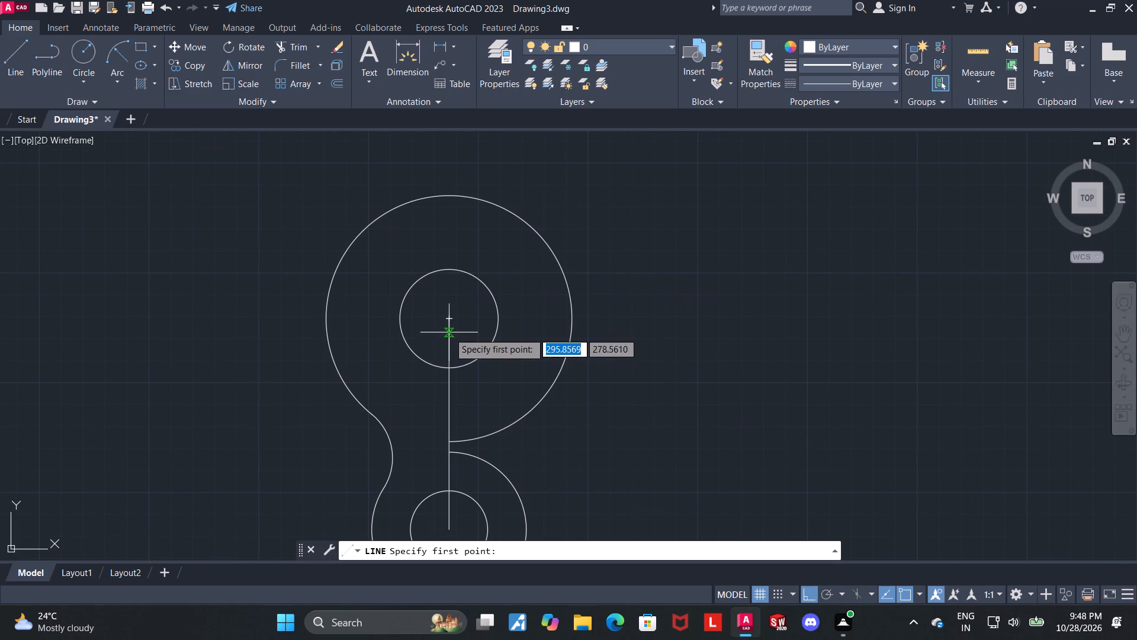
pyautogui.click(449, 317)
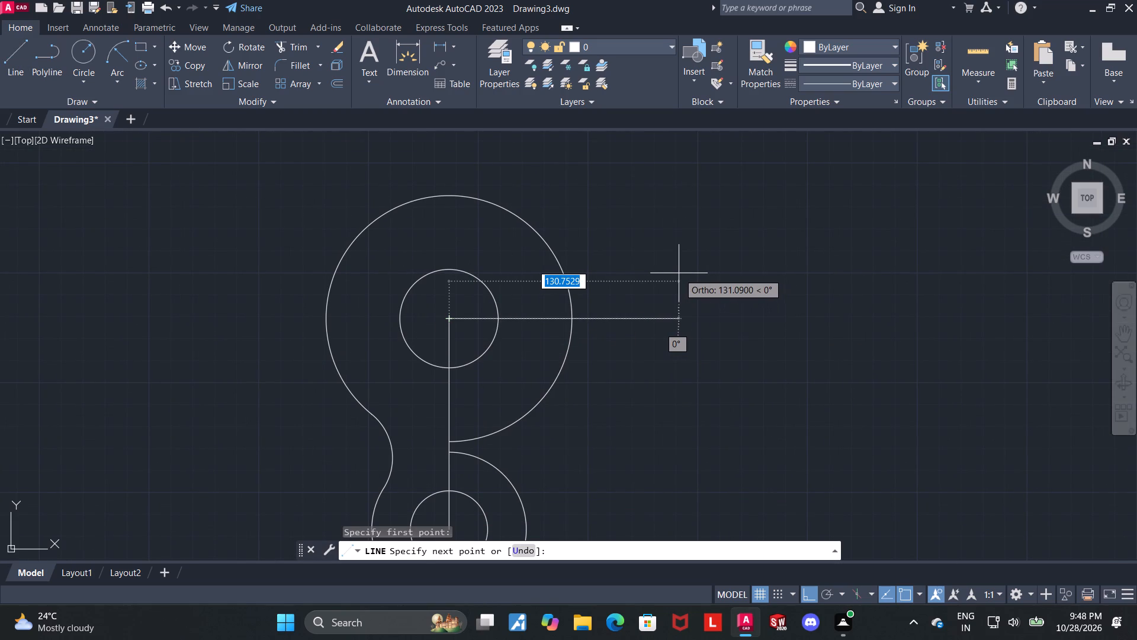
pyautogui.write('96')
pyautogui.press('Return')
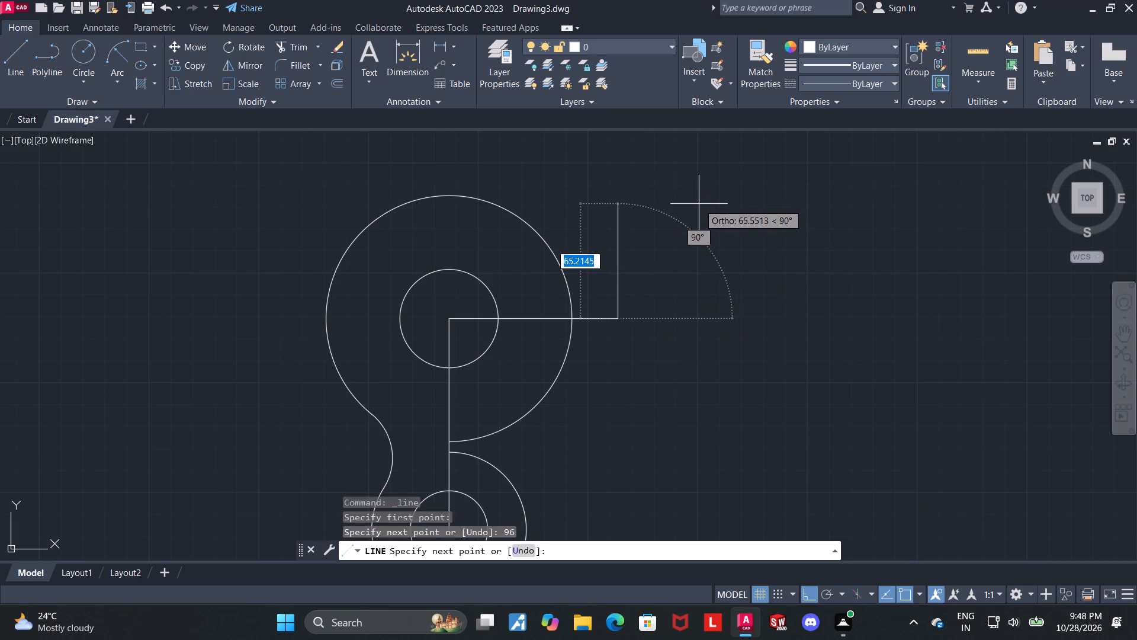
pyautogui.write('38')
pyautogui.press('Return')
pyautogui.press('Escape')
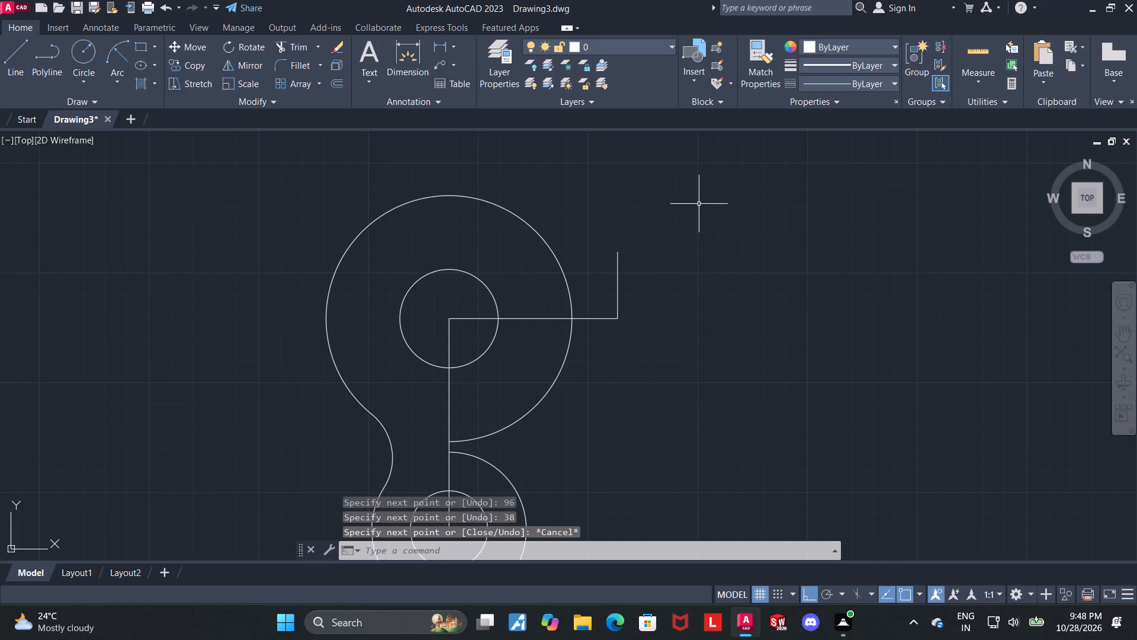
# Draw a circle of radius 40 centred on the top end of the 38-unit vertical line.
pyautogui.scroll(2, 654, 249)
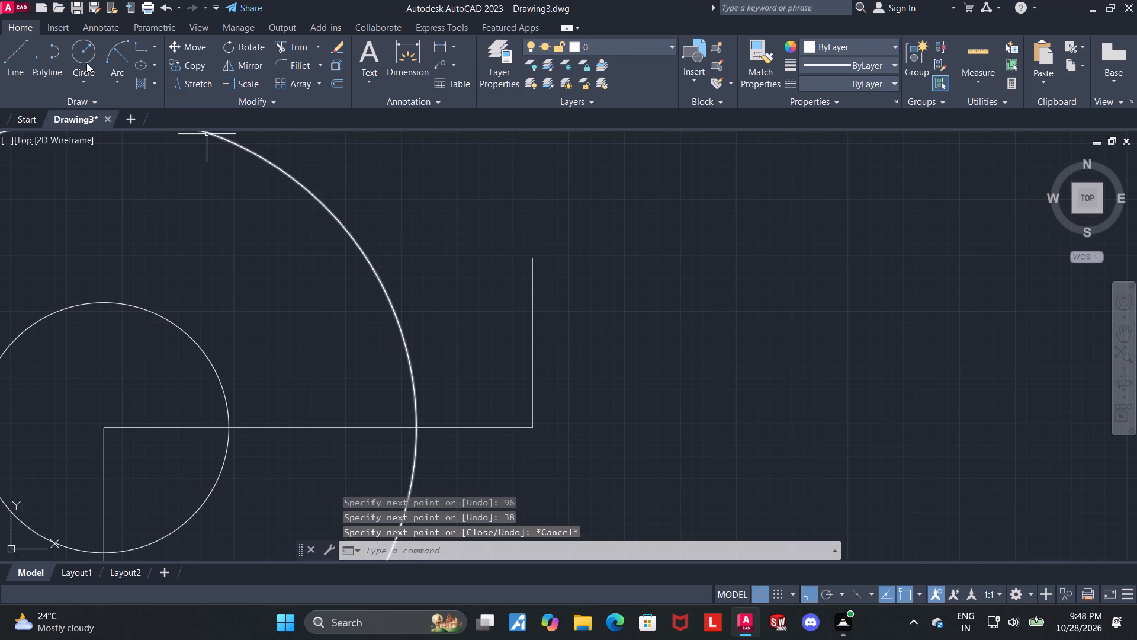
pyautogui.click(85, 61)
pyautogui.click(532, 260)
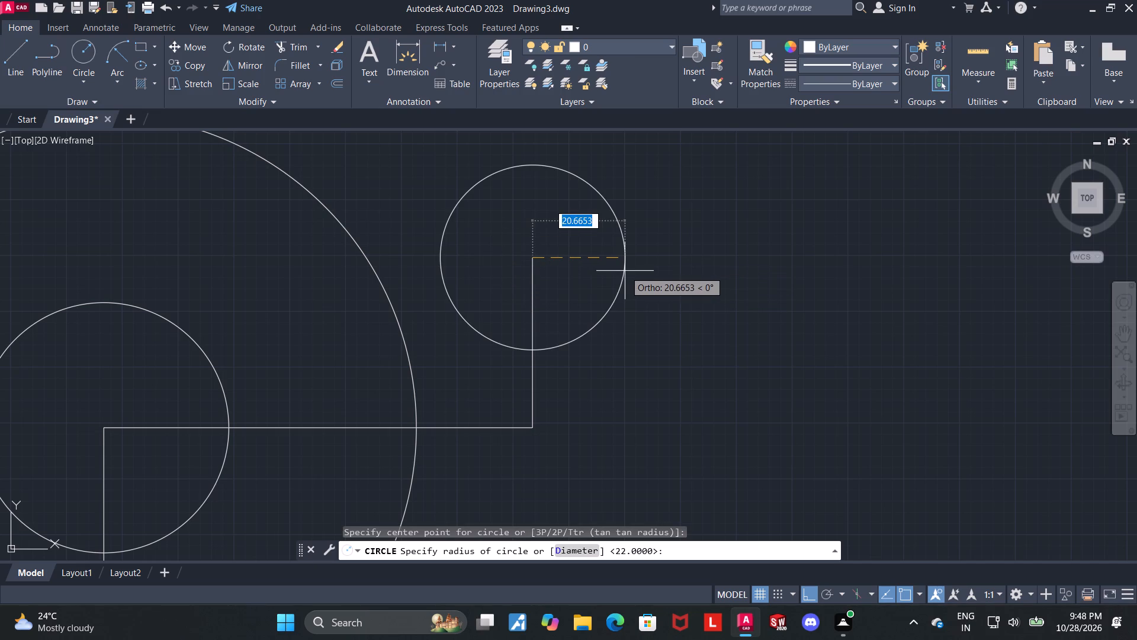
pyautogui.write('40')
pyautogui.press('Return')
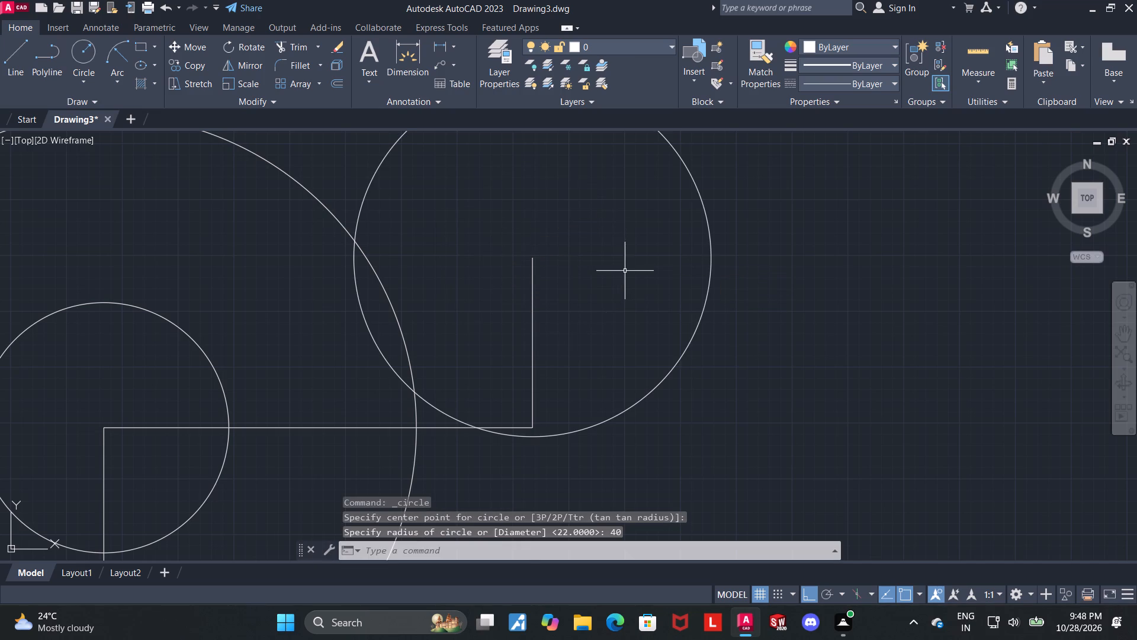
pyautogui.press('Escape')
# Draw a concentric circle of radius 18 inside the radius 40 circle.
pyautogui.scroll(-1, 625, 271)
pyautogui.moveTo(853, 306); pyautogui.dragTo(794, 421, button='middle')
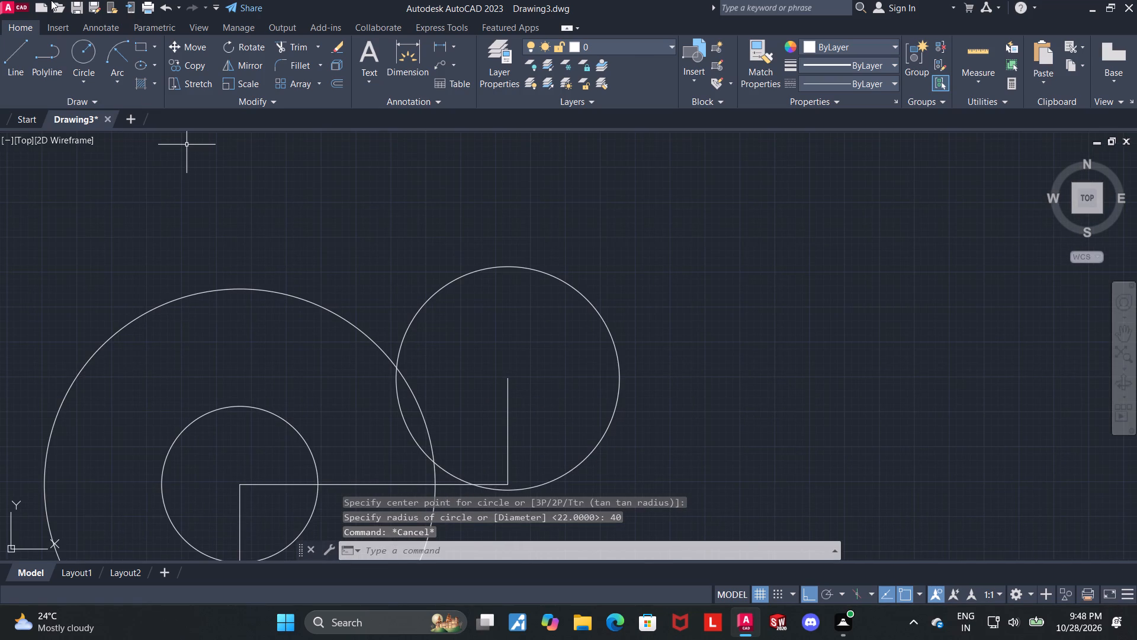
pyautogui.click(69, 57)
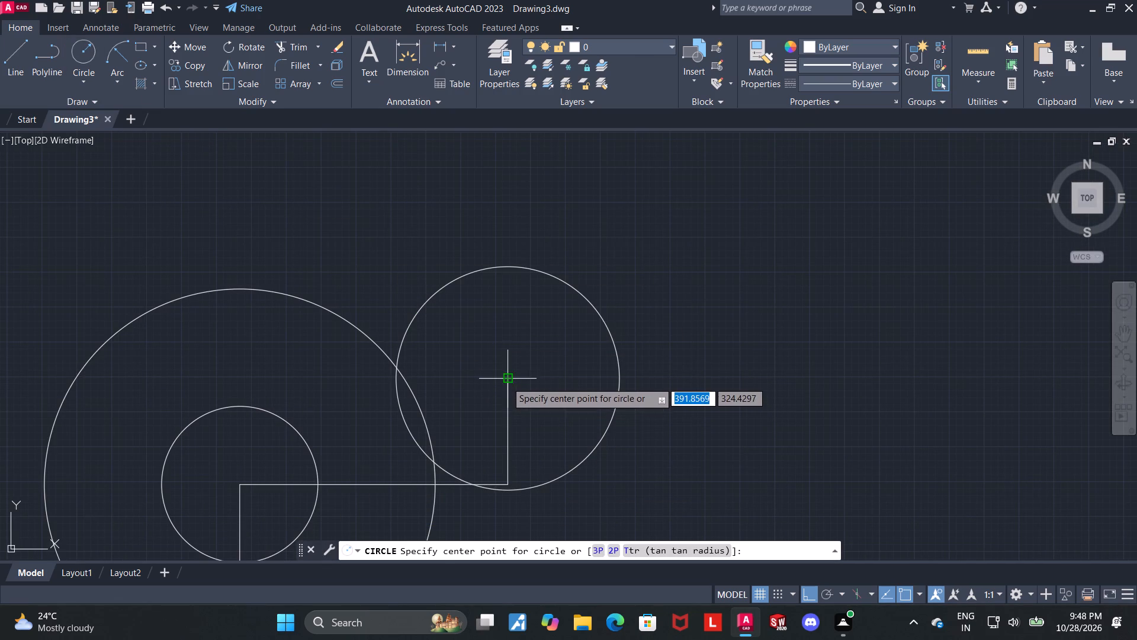
pyautogui.click(507, 377)
pyautogui.write('18')
pyautogui.press('Return')
pyautogui.press('Escape')
# Trim the large upper circle's lower-right arc between the horizontal line and the vertical centre line.
pyautogui.moveTo(811, 364); pyautogui.dragTo(810, 348, button='middle')
pyautogui.scroll(1, 811, 363)
pyautogui.moveTo(810, 348); pyautogui.dragTo(819, 280, button='middle')
pyautogui.scroll(-2, 612, 360)
pyautogui.moveTo(625, 364); pyautogui.dragTo(627, 337, button='middle')
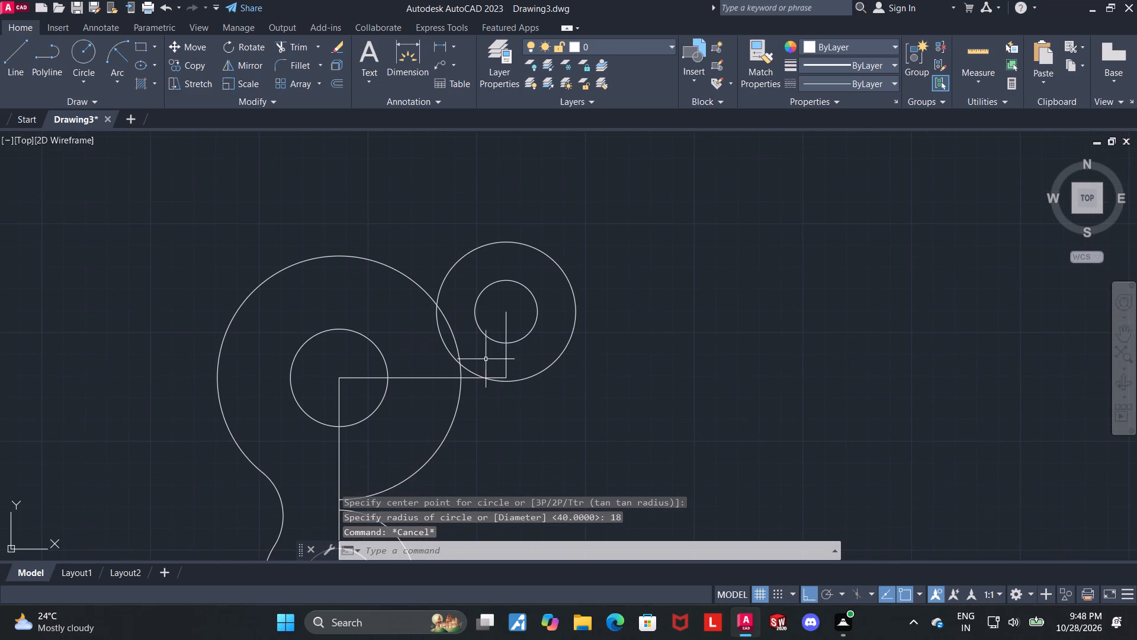
pyautogui.scroll(1, 482, 360)
pyautogui.click(285, 52)
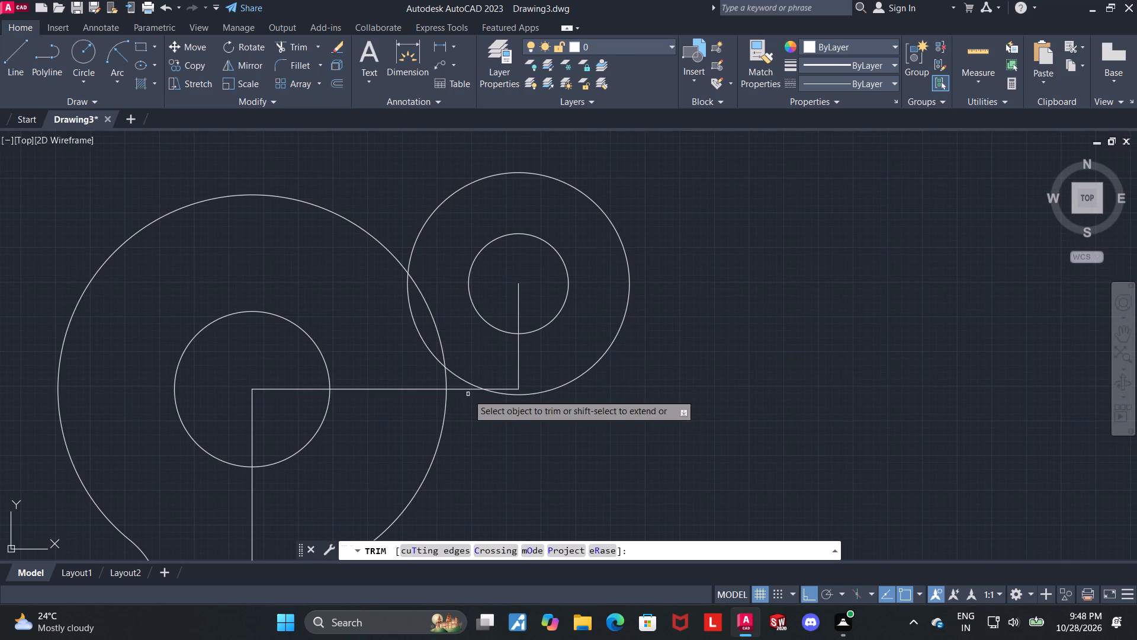
pyautogui.moveTo(496, 442); pyautogui.dragTo(521, 396, button='middle')
pyautogui.scroll(-1, 495, 422)
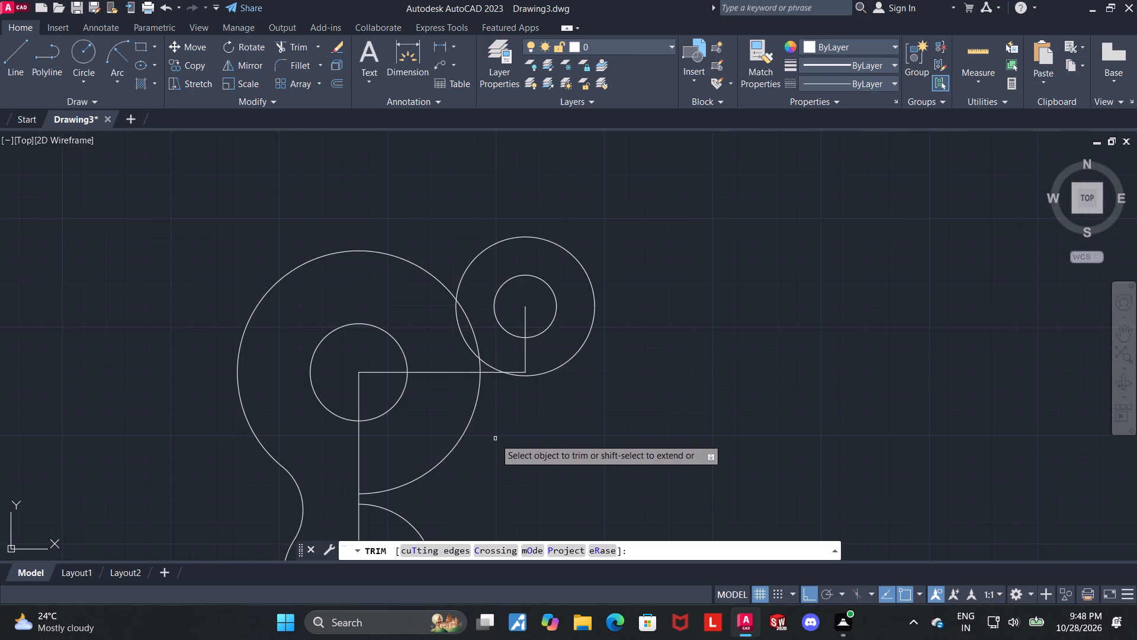
pyautogui.moveTo(496, 439); pyautogui.dragTo(544, 373, button='middle')
pyautogui.moveTo(493, 388); pyautogui.dragTo(503, 385)
pyautogui.moveTo(504, 385); pyautogui.dragTo(510, 384)
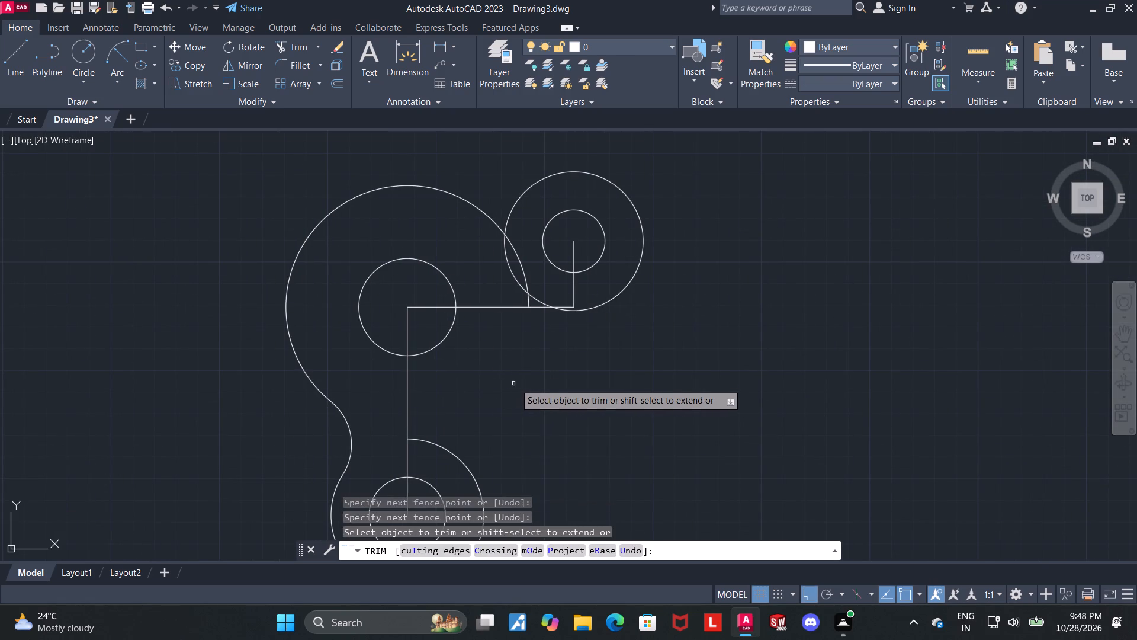
pyautogui.moveTo(523, 364); pyautogui.dragTo(552, 296, button='middle')
pyautogui.scroll(-1, 577, 303)
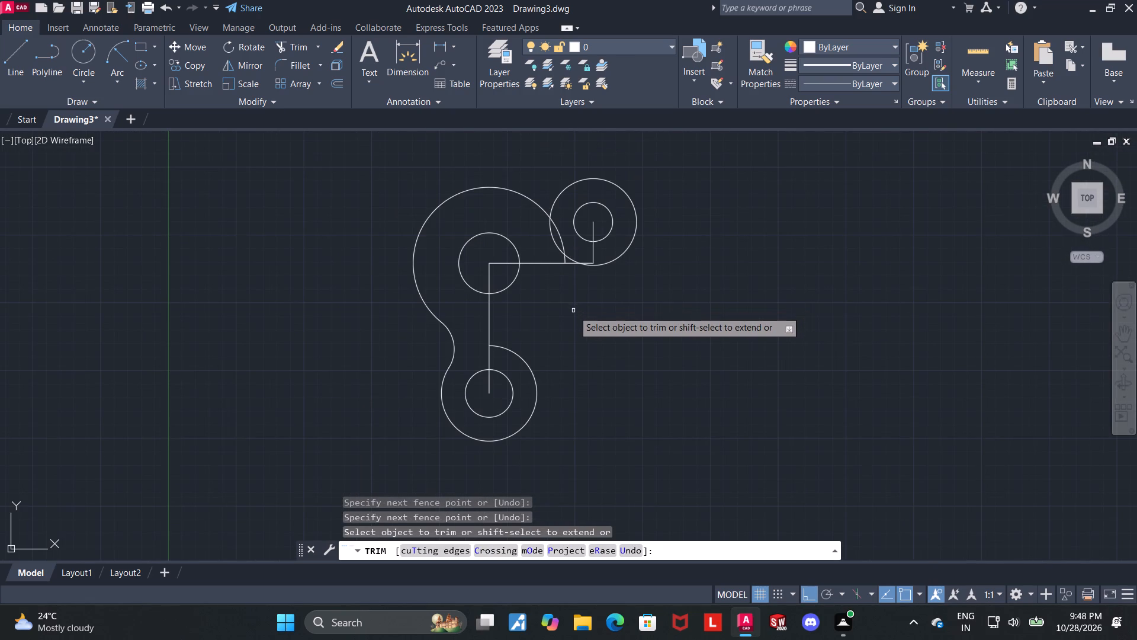
pyautogui.moveTo(555, 303); pyautogui.dragTo(553, 367, button='middle')
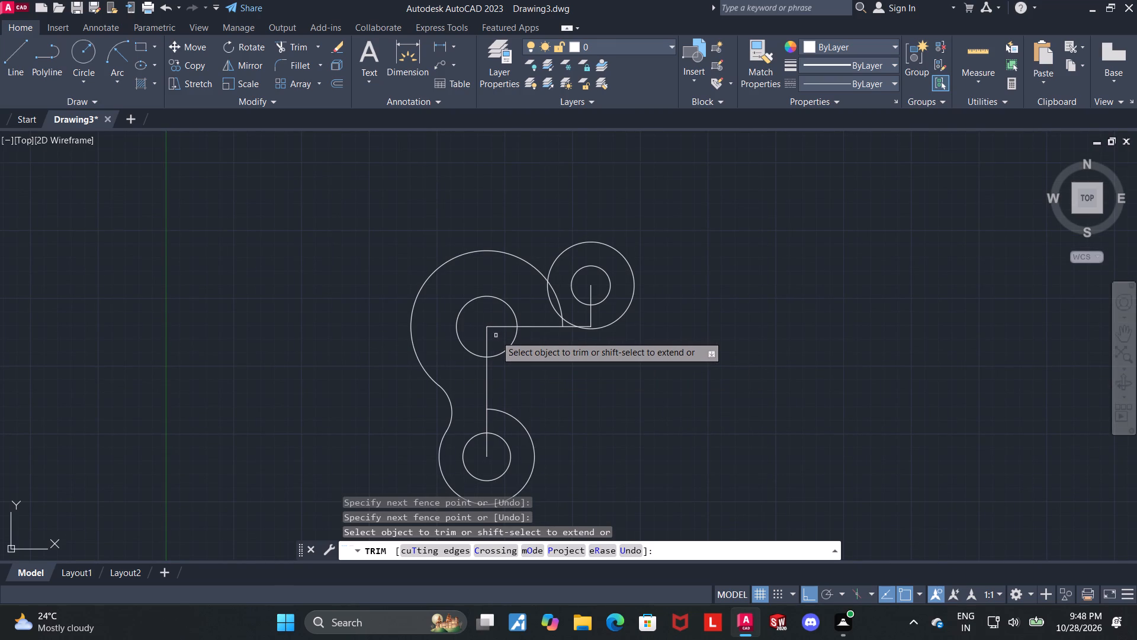
pyautogui.press('Escape')
pyautogui.press('Escape')
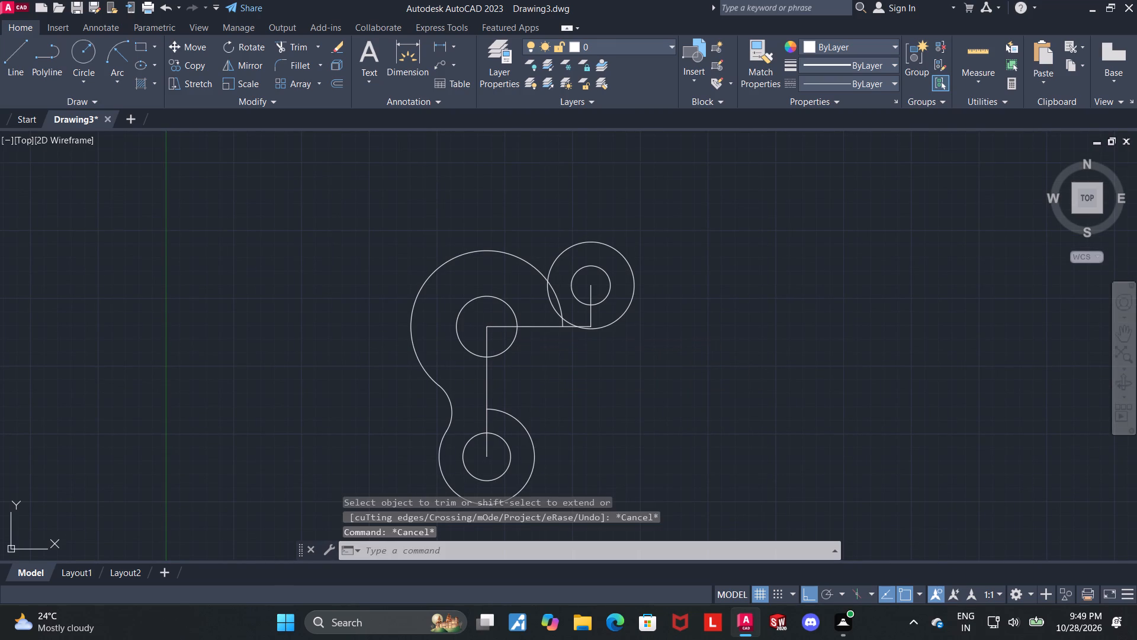
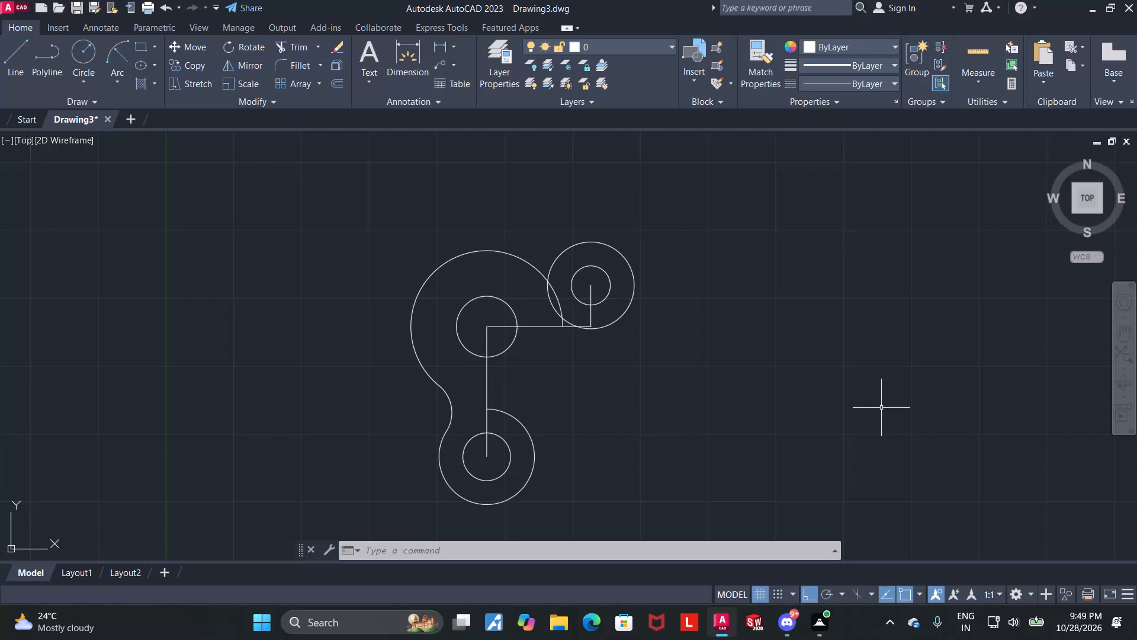
# Trim the overlapping arcs between the large upper circle and the radius 40 circle, down to the horizontal construction line.
pyautogui.moveTo(637, 361); pyautogui.dragTo(749, 361, button='middle')
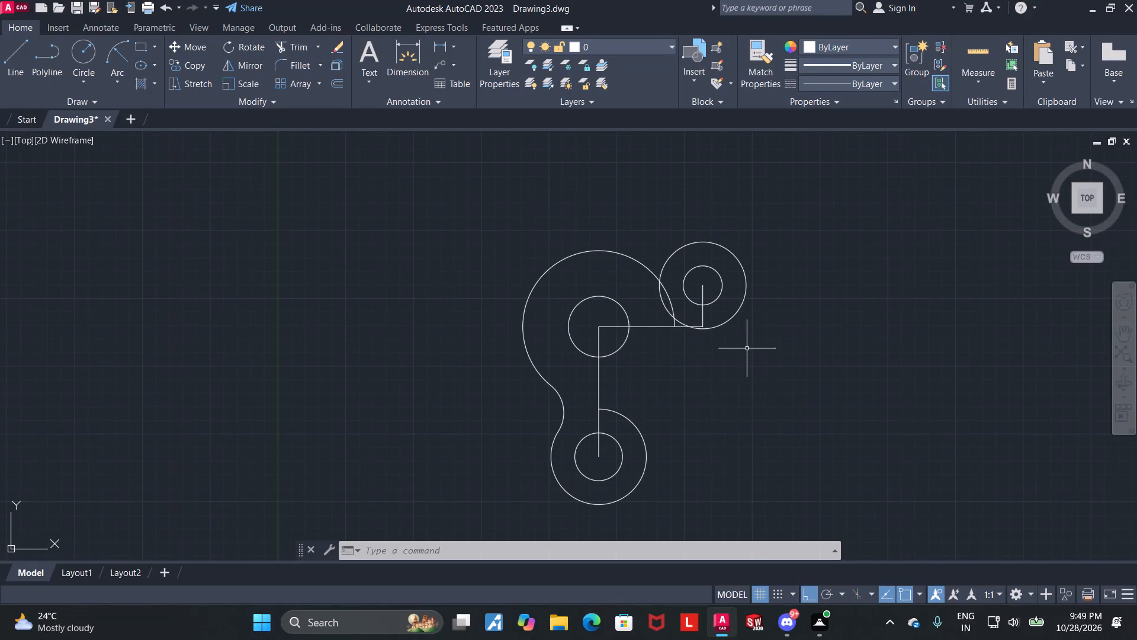
pyautogui.scroll(3, 696, 296)
pyautogui.press('Escape')
pyautogui.click(300, 46)
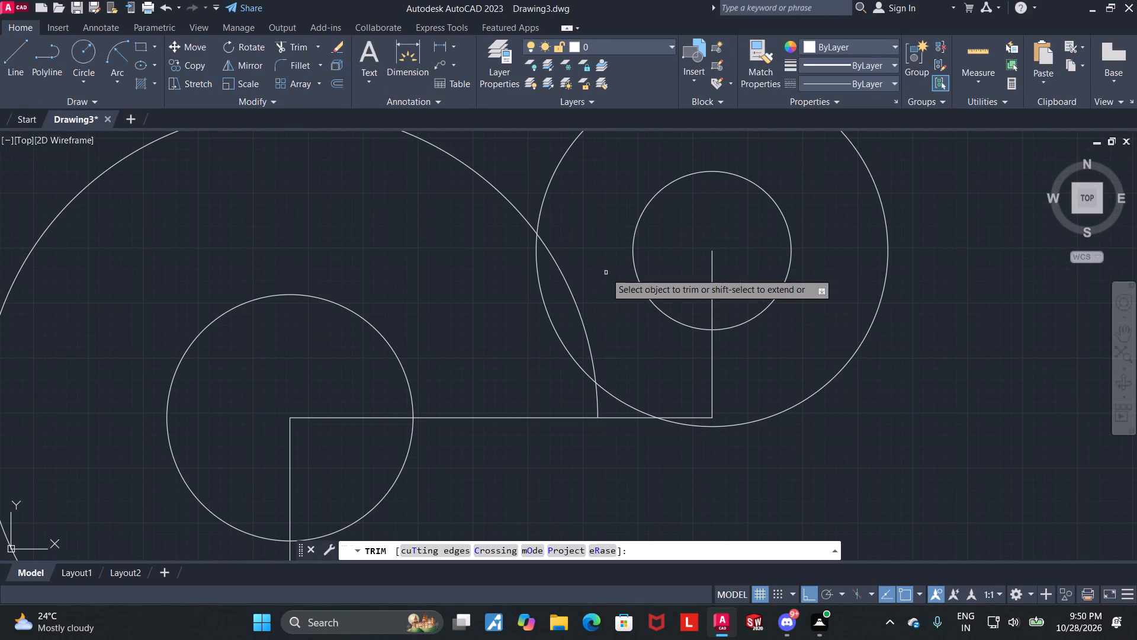
pyautogui.moveTo(597, 273); pyautogui.dragTo(576, 396)
pyautogui.scroll(-1, 606, 384)
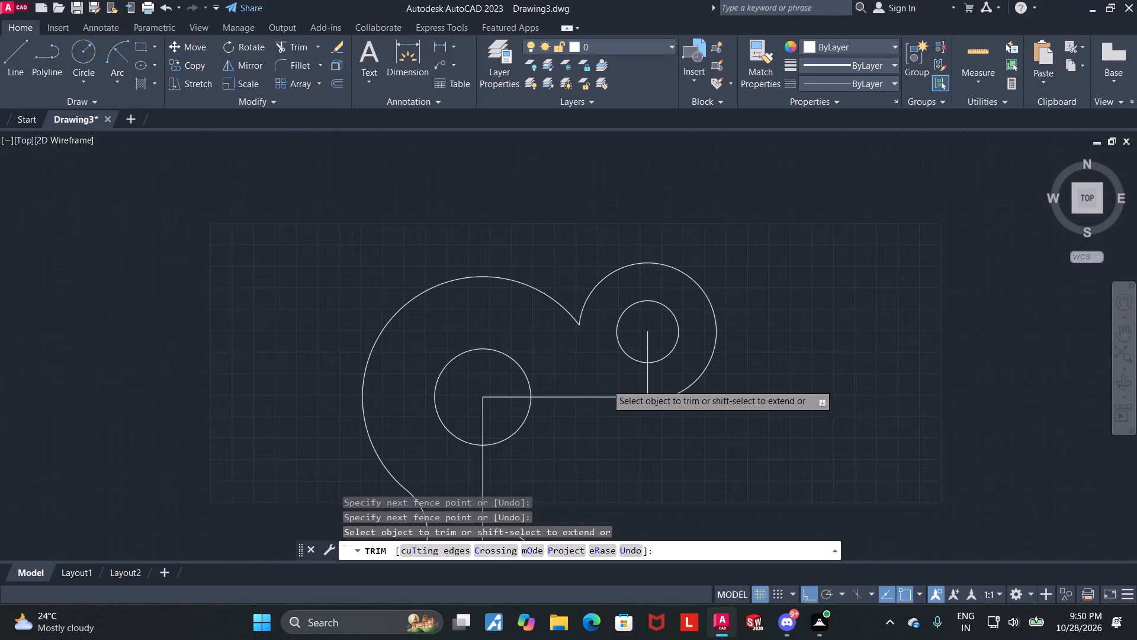
pyautogui.scroll(-1, 607, 383)
pyautogui.press('Escape')
# Draw a vertical line 176 units up from the centre of the large upper circle.
pyautogui.scroll(-1, 695, 494)
pyautogui.moveTo(739, 529); pyautogui.dragTo(696, 337, button='middle')
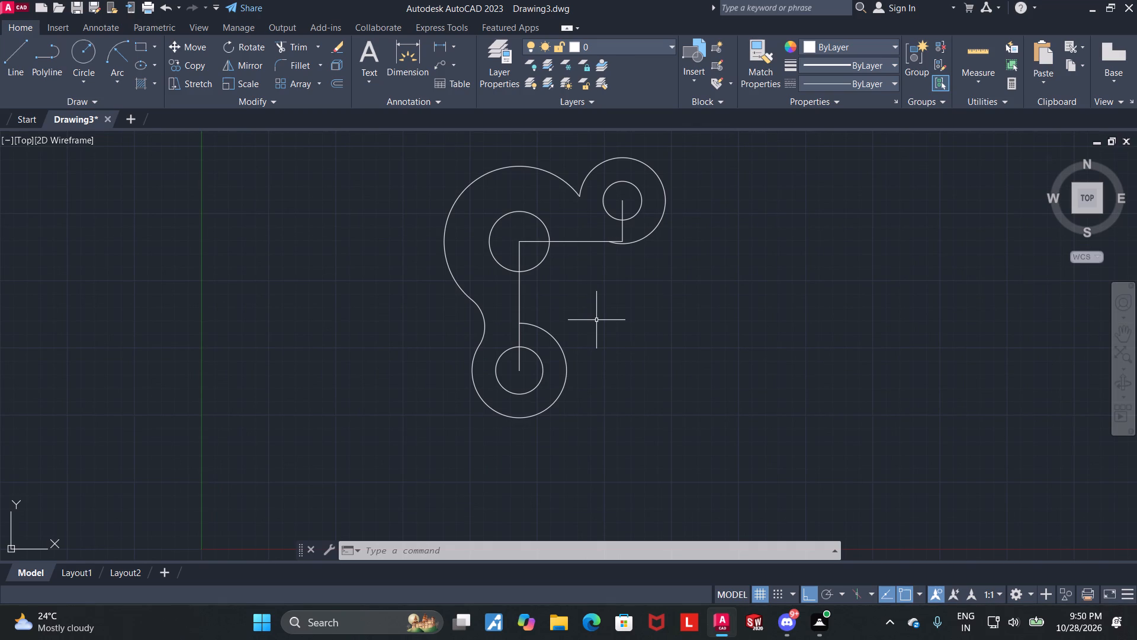
pyautogui.moveTo(635, 289); pyautogui.dragTo(659, 405, button='middle')
pyautogui.moveTo(591, 361); pyautogui.dragTo(594, 370, button='middle')
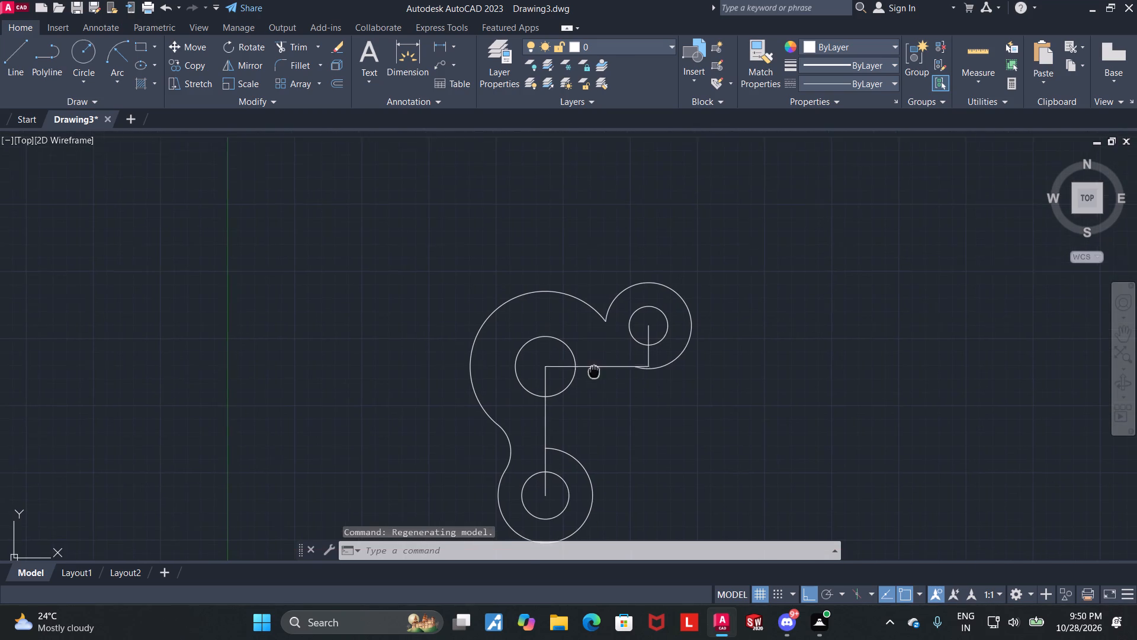
pyautogui.moveTo(594, 370); pyautogui.dragTo(602, 437, button='middle')
pyautogui.moveTo(823, 447); pyautogui.dragTo(810, 359, button='middle')
pyautogui.click(9, 46)
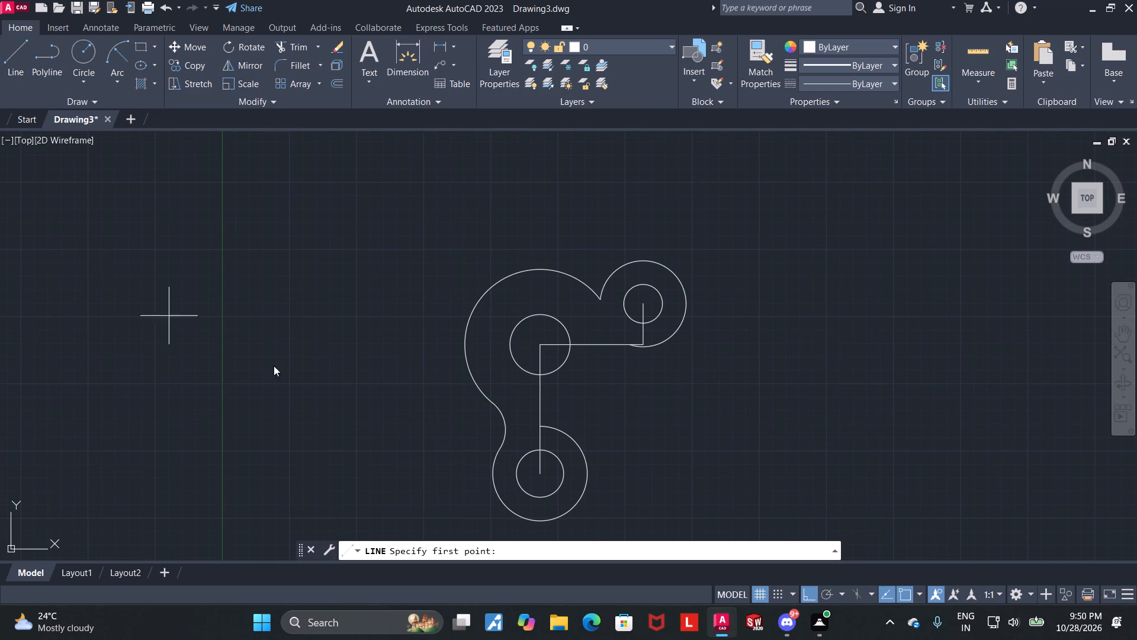
pyautogui.scroll(3, 512, 335)
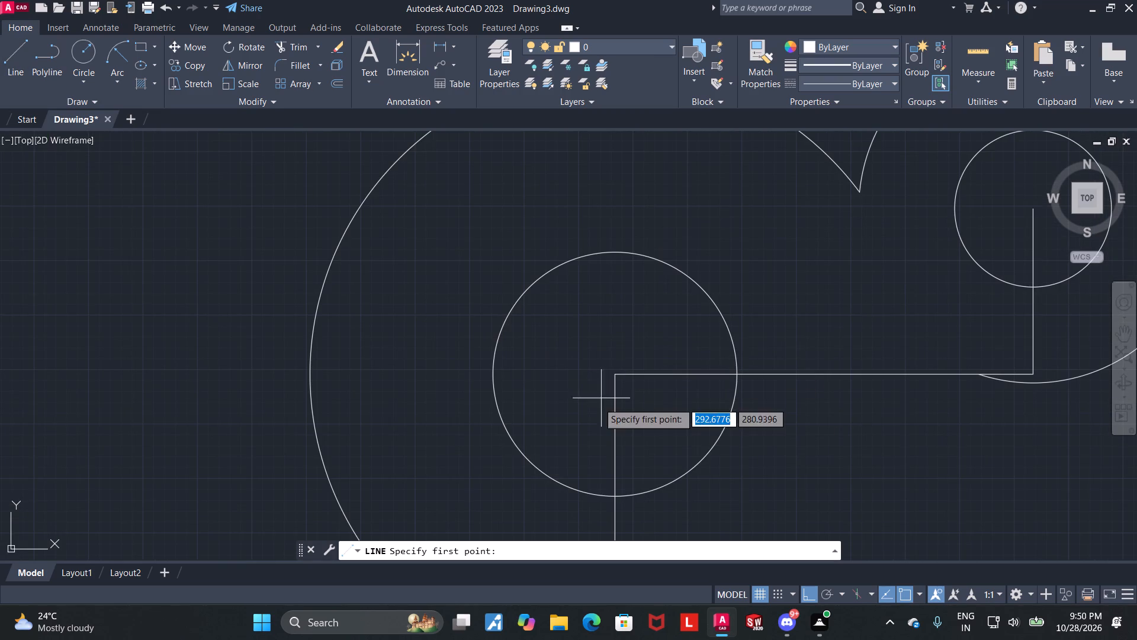
pyautogui.click(615, 373)
pyautogui.scroll(-4, 620, 393)
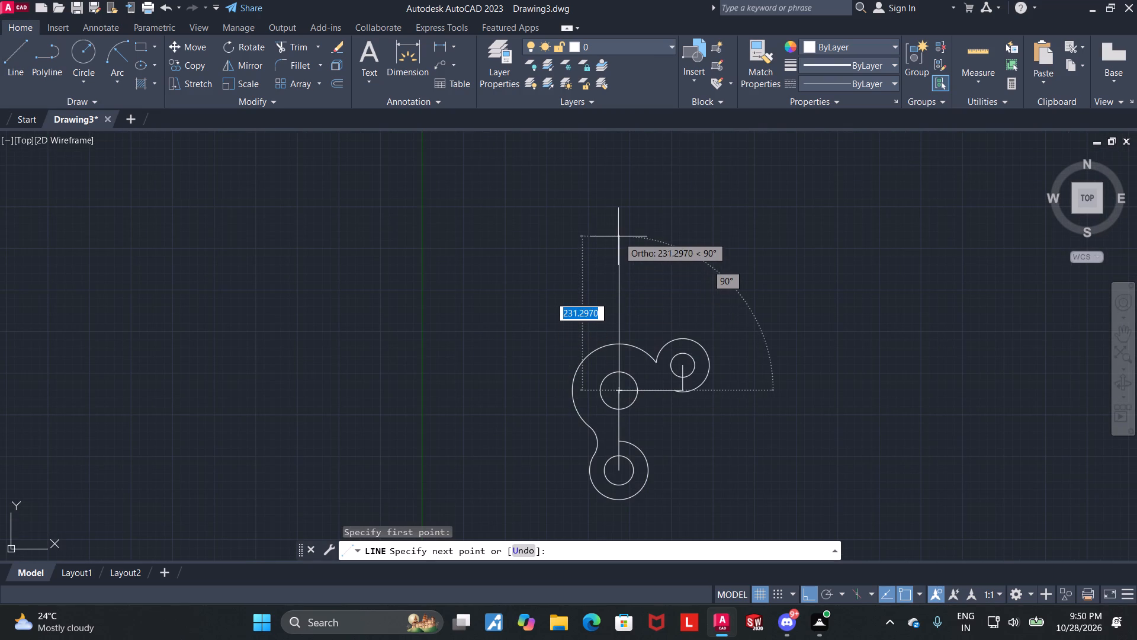
pyautogui.write('176')
pyautogui.press('Return')
pyautogui.press('Escape')
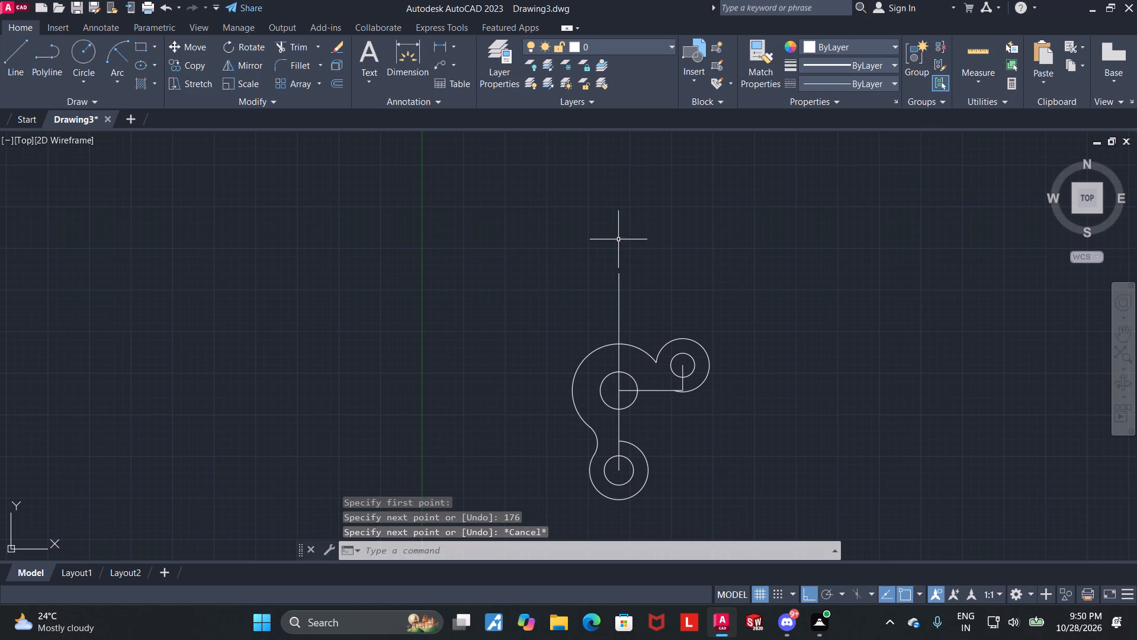
# Draw a circle of radius 44 centred on the top end of the 176-unit vertical line.
pyautogui.scroll(2, 677, 301)
pyautogui.click(83, 56)
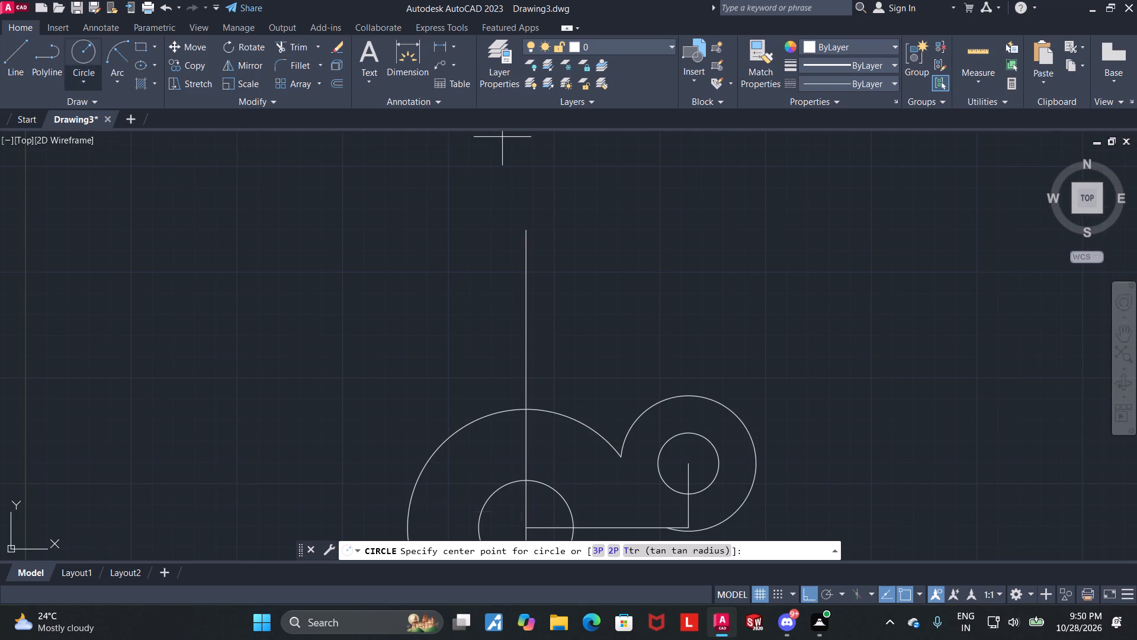
pyautogui.click(524, 231)
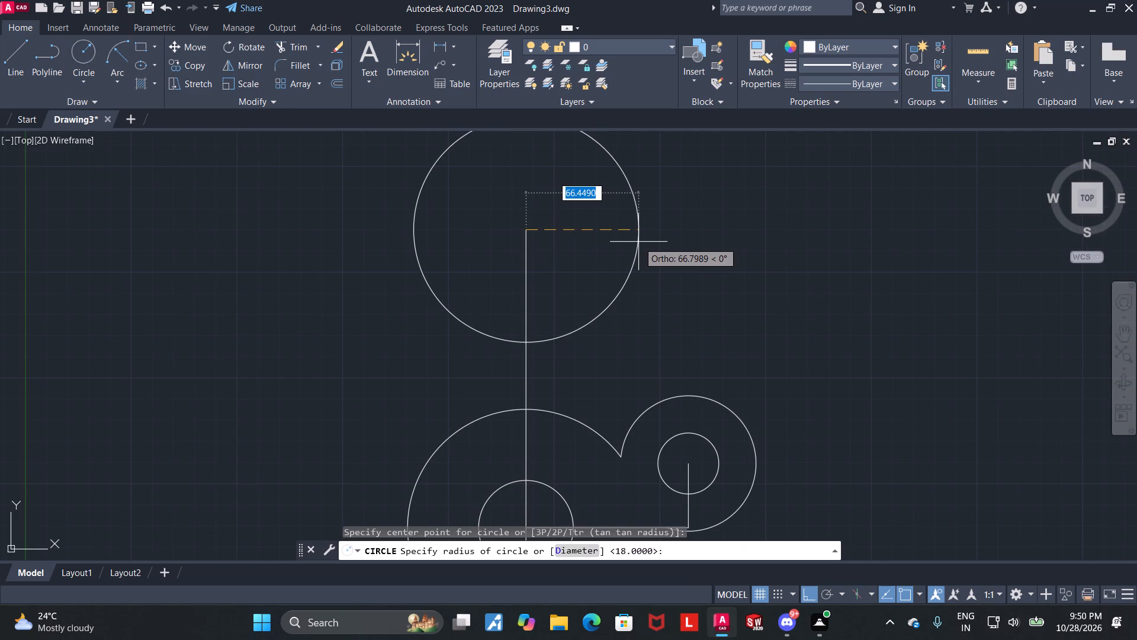
pyautogui.write('44')
pyautogui.press('Return')
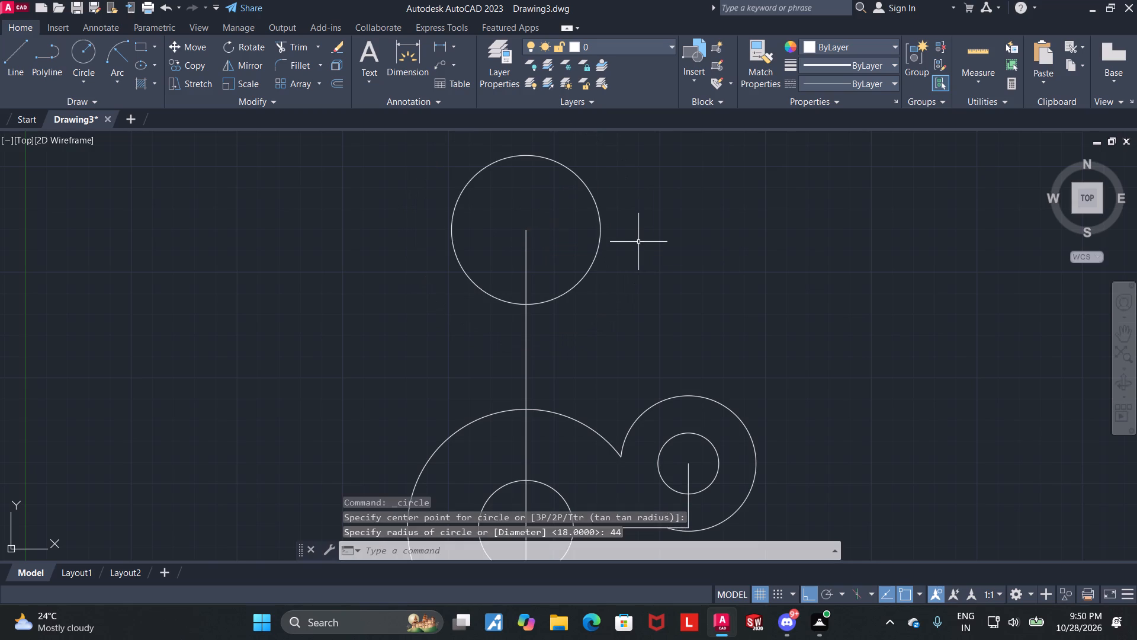
pyautogui.press('Escape')
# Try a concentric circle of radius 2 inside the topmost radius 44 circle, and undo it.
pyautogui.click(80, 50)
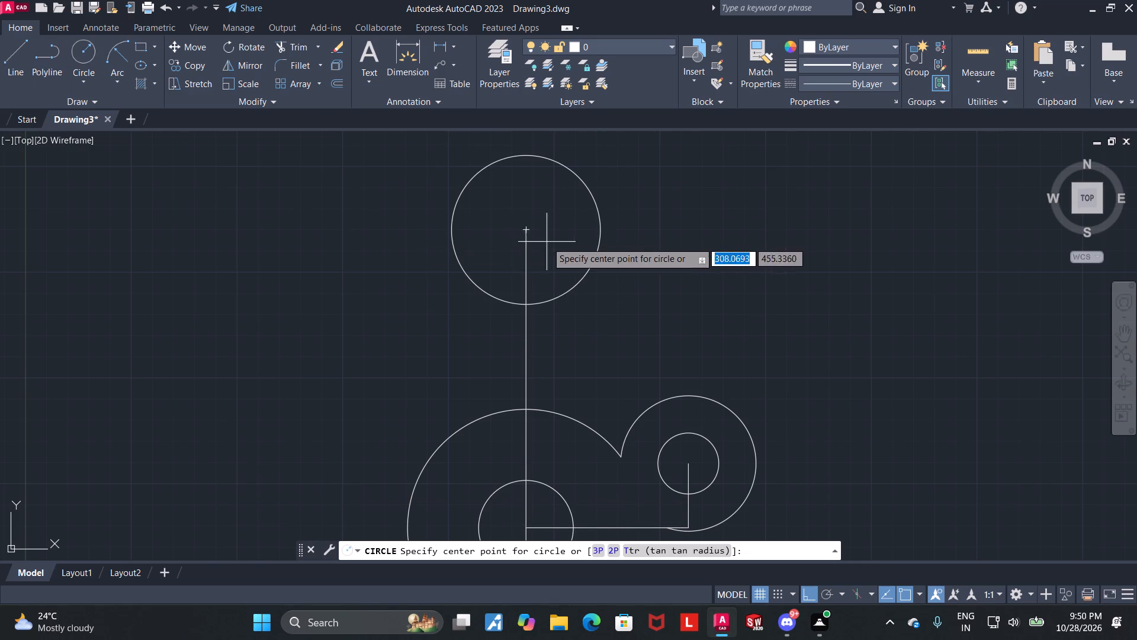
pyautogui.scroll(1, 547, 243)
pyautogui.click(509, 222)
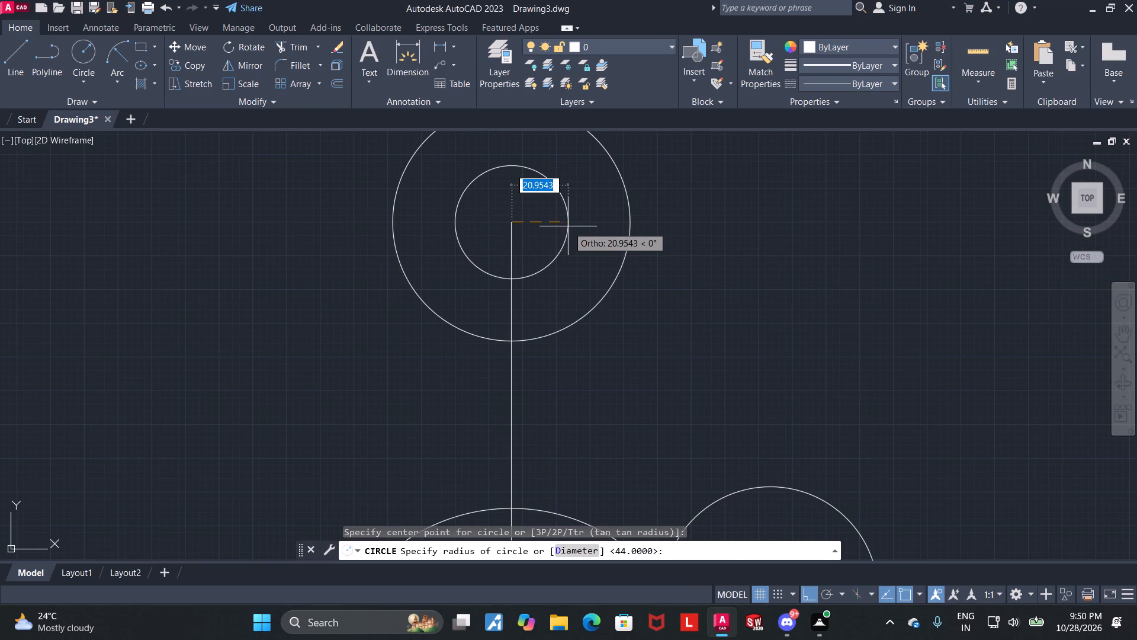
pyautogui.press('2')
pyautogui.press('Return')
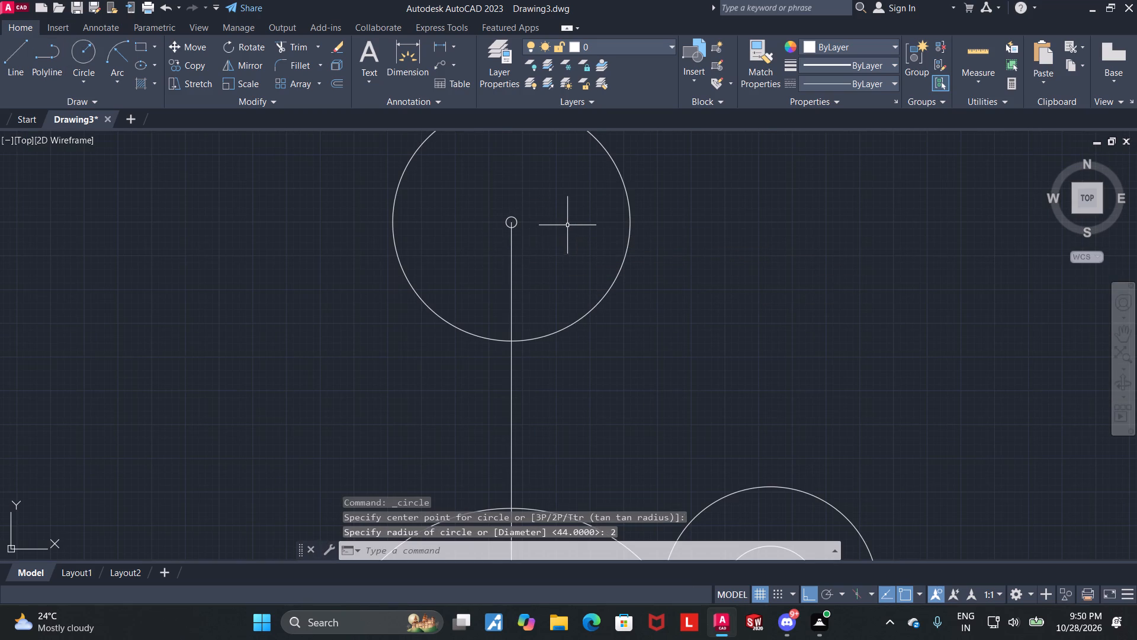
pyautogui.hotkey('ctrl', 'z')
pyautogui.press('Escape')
# Draw a concentric circle of radius 22 inside the topmost radius 44 circle.
pyautogui.click(85, 49)
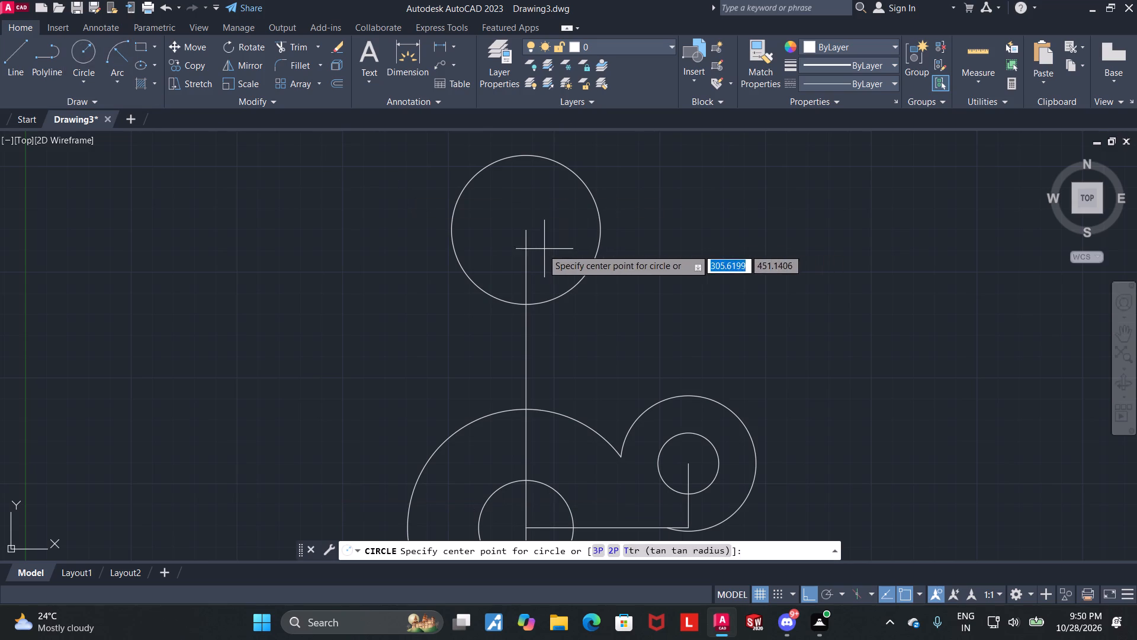
pyautogui.click(525, 231)
pyautogui.write('22')
pyautogui.press('Return')
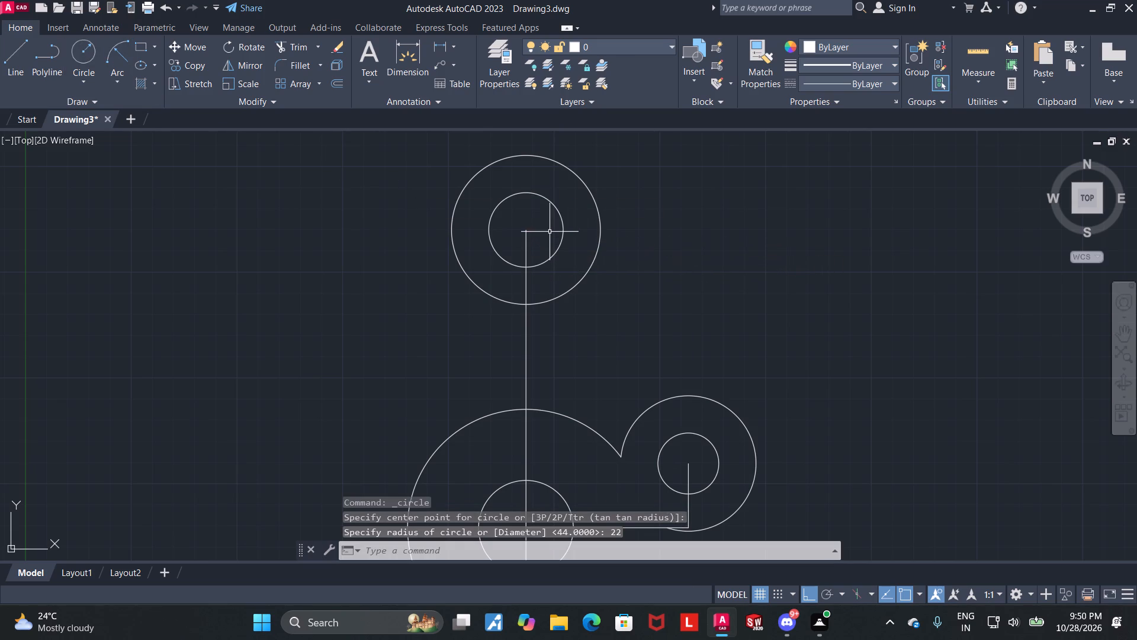
pyautogui.press('Escape')
# Draw connected lines from the topmost circle's centre, 97 units horizontally to the left and 138 units vertically down.
pyautogui.scroll(-2, 555, 243)
pyautogui.moveTo(610, 270); pyautogui.dragTo(631, 243, button='middle')
pyautogui.scroll(1, 585, 269)
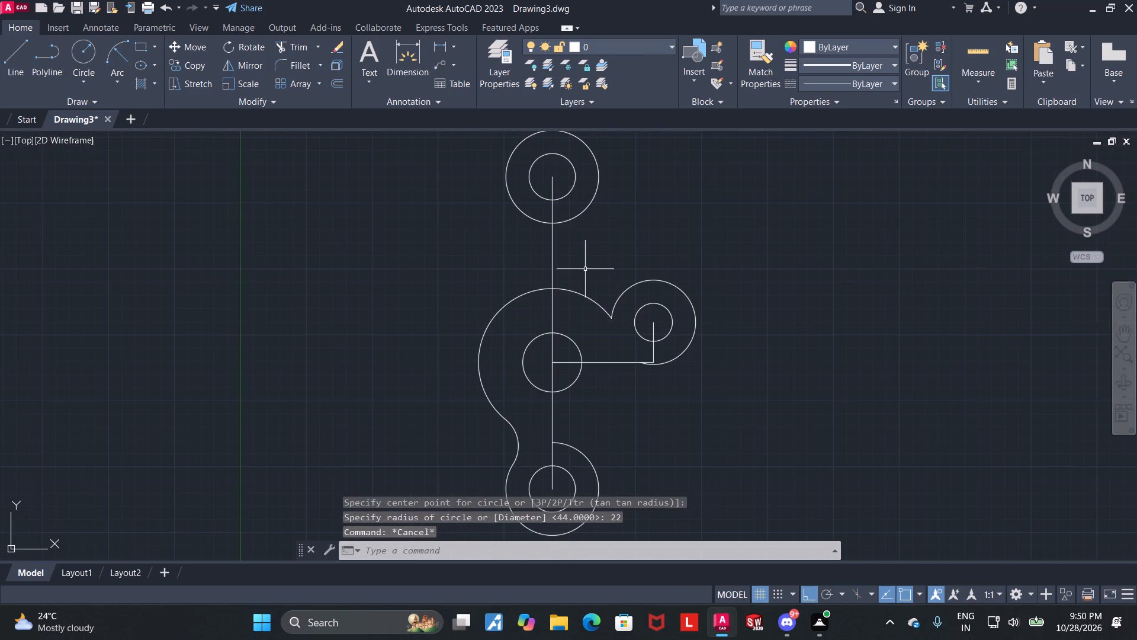
pyautogui.moveTo(603, 287); pyautogui.dragTo(586, 335, button='middle')
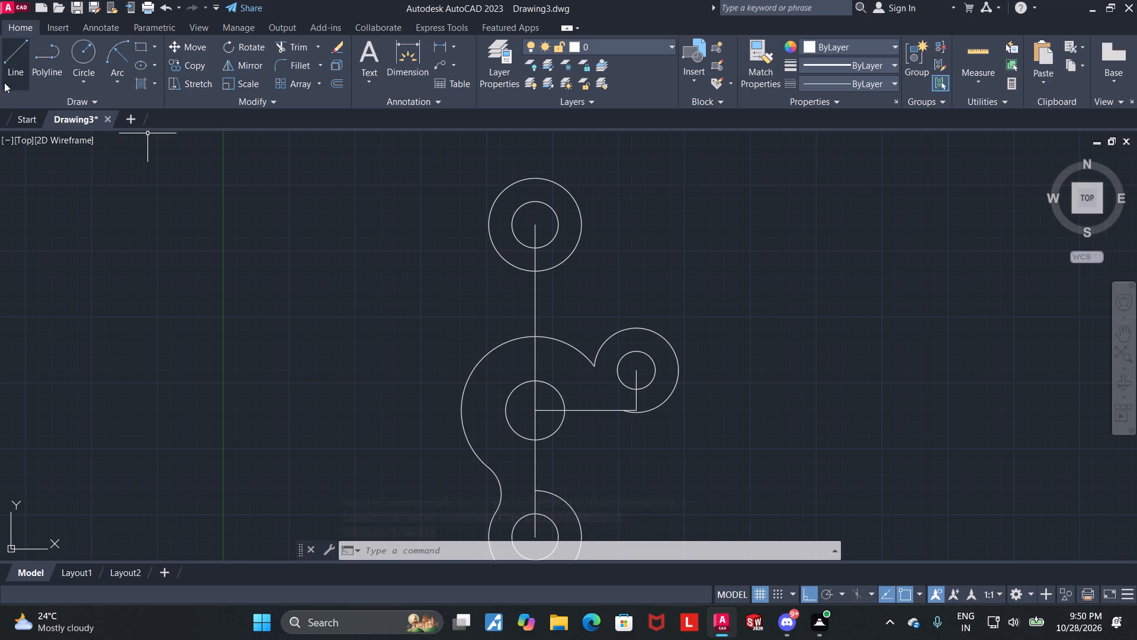
pyautogui.click(8, 65)
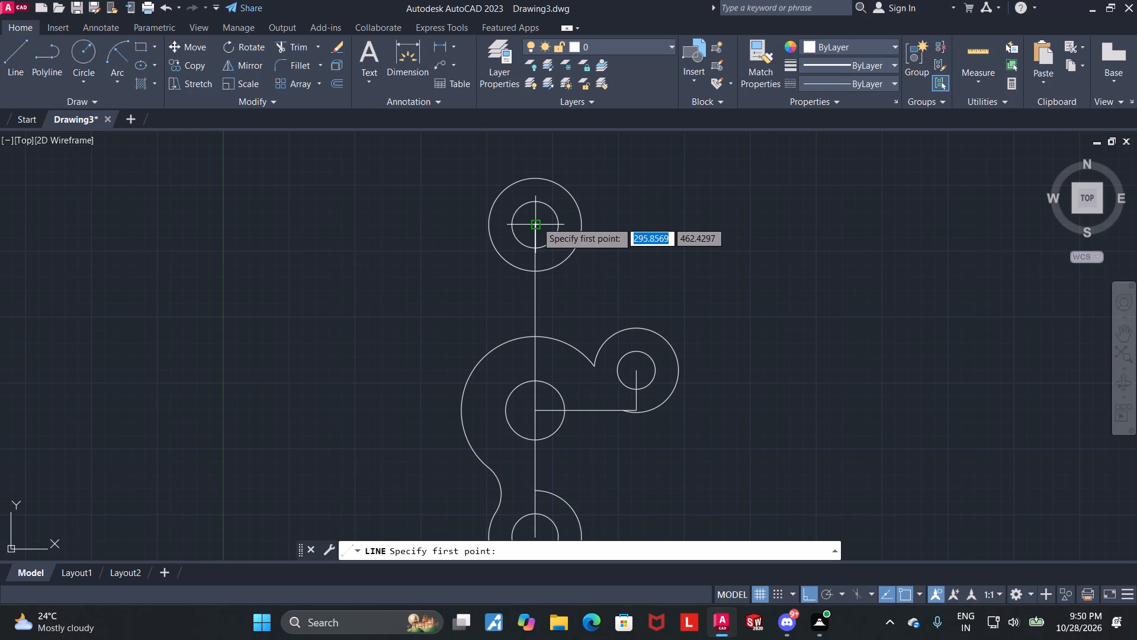
pyautogui.scroll(2, 537, 231)
pyautogui.click(525, 216)
pyautogui.scroll(-2, 525, 229)
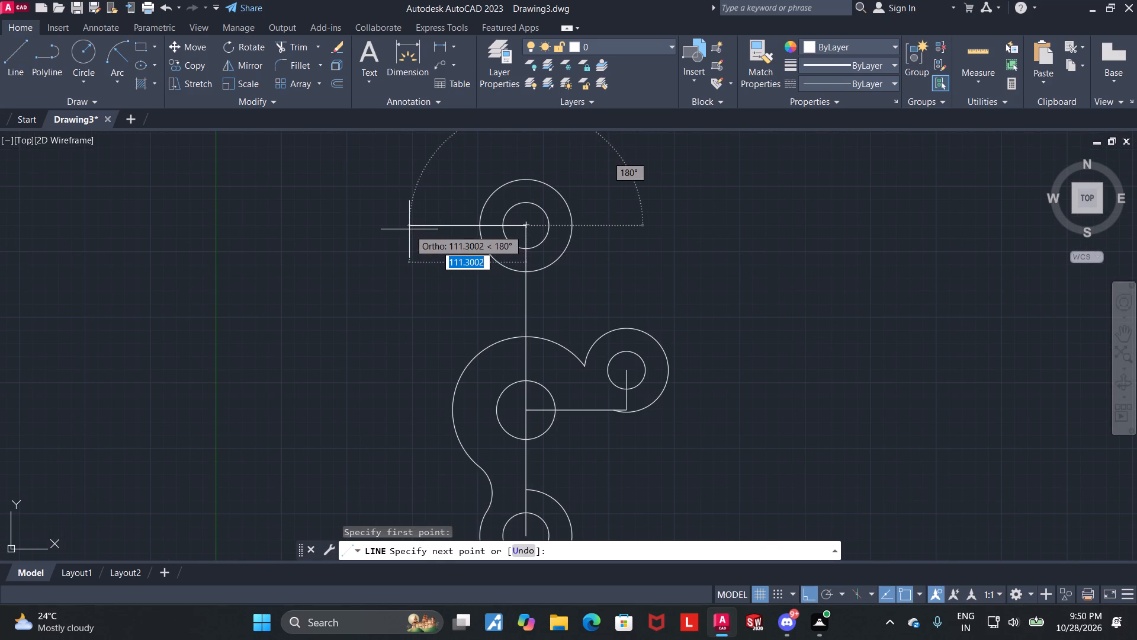
pyautogui.write('97')
pyautogui.press('Return')
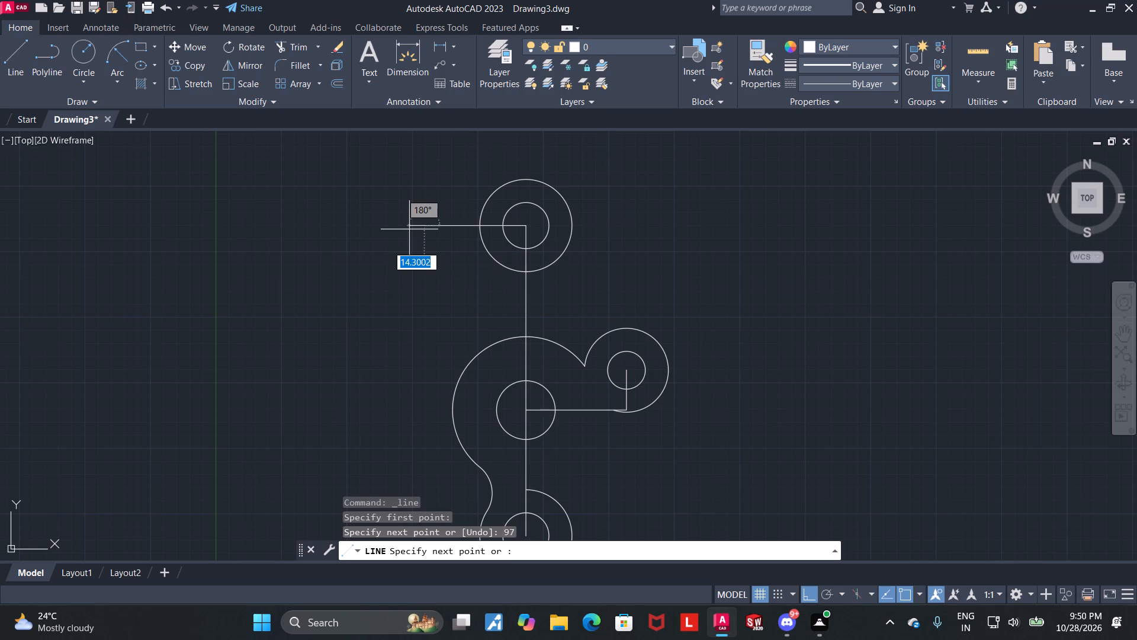
pyautogui.write('138')
pyautogui.press('Return')
pyautogui.press('Escape')
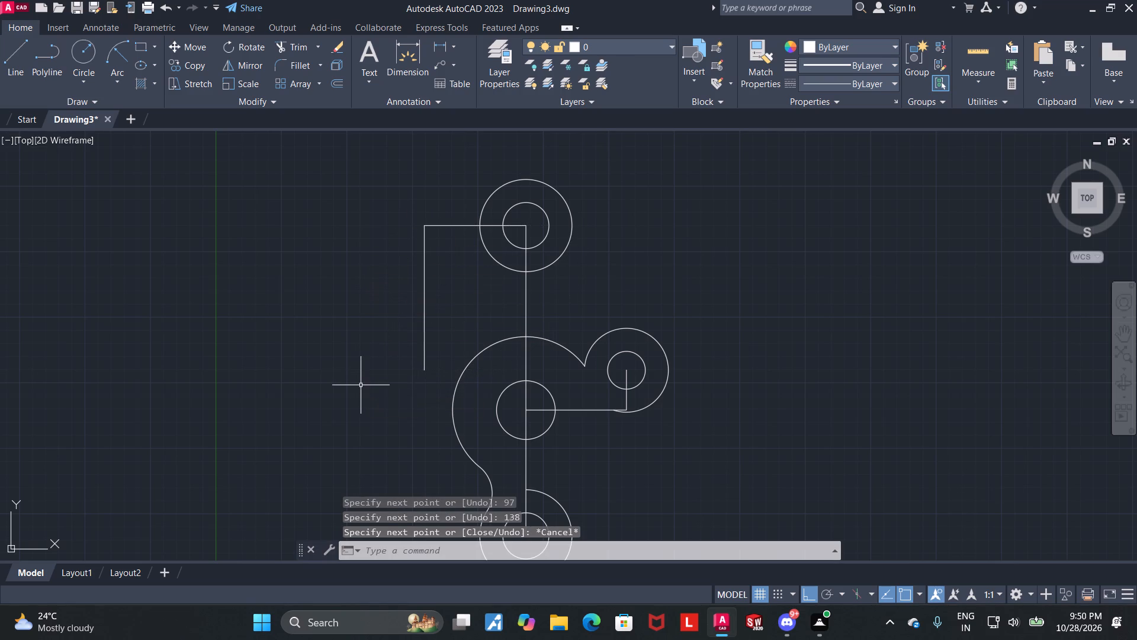
# Draw a circle of radius 44 centred on the bottom end of the 138-unit vertical line.
pyautogui.scroll(1, 569, 452)
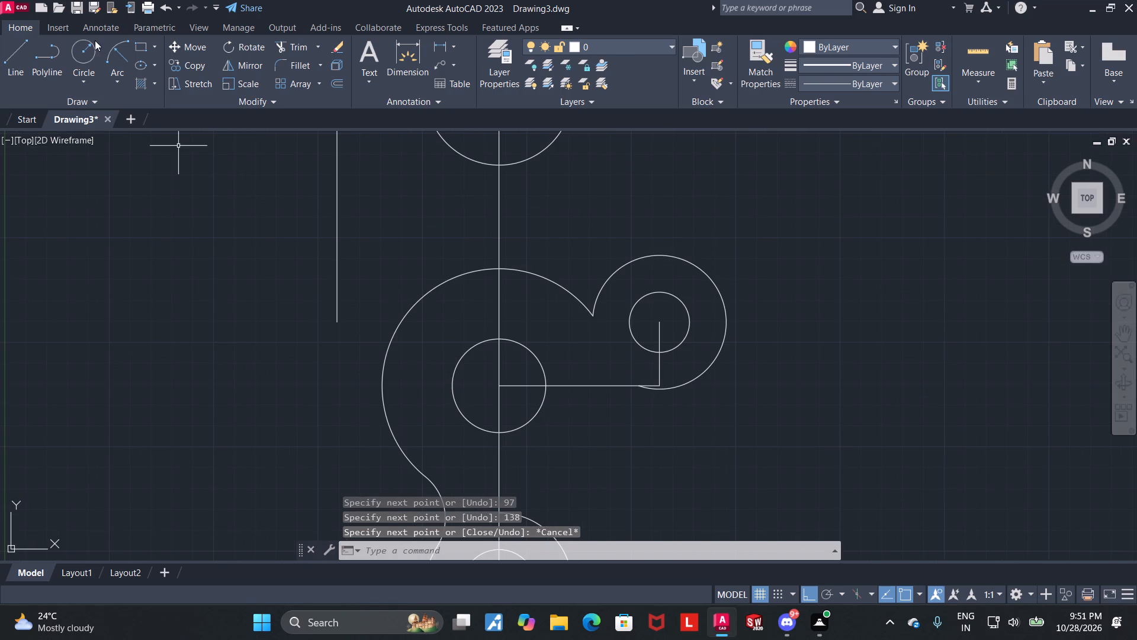
pyautogui.click(95, 57)
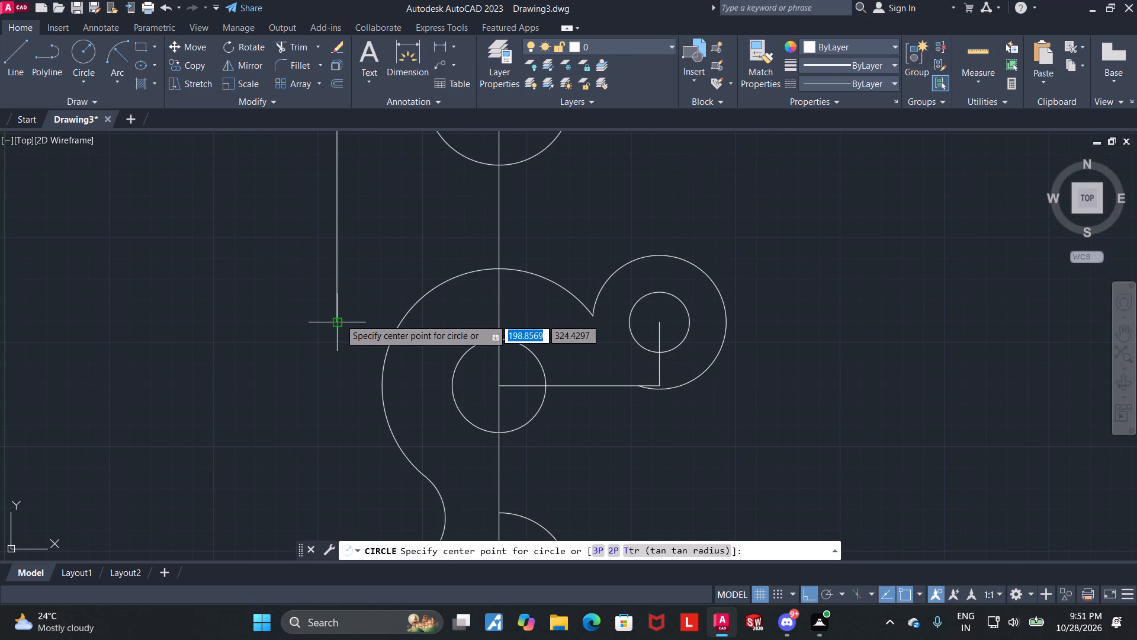
pyautogui.click(339, 319)
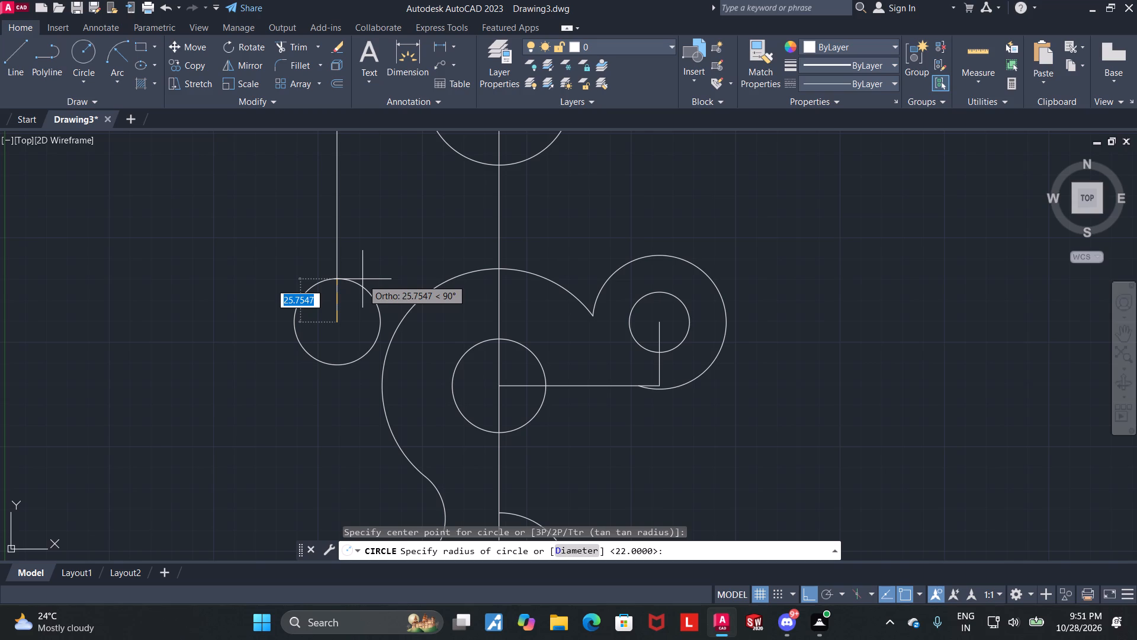
pyautogui.write('44')
pyautogui.press('Return')
pyautogui.press('Escape')
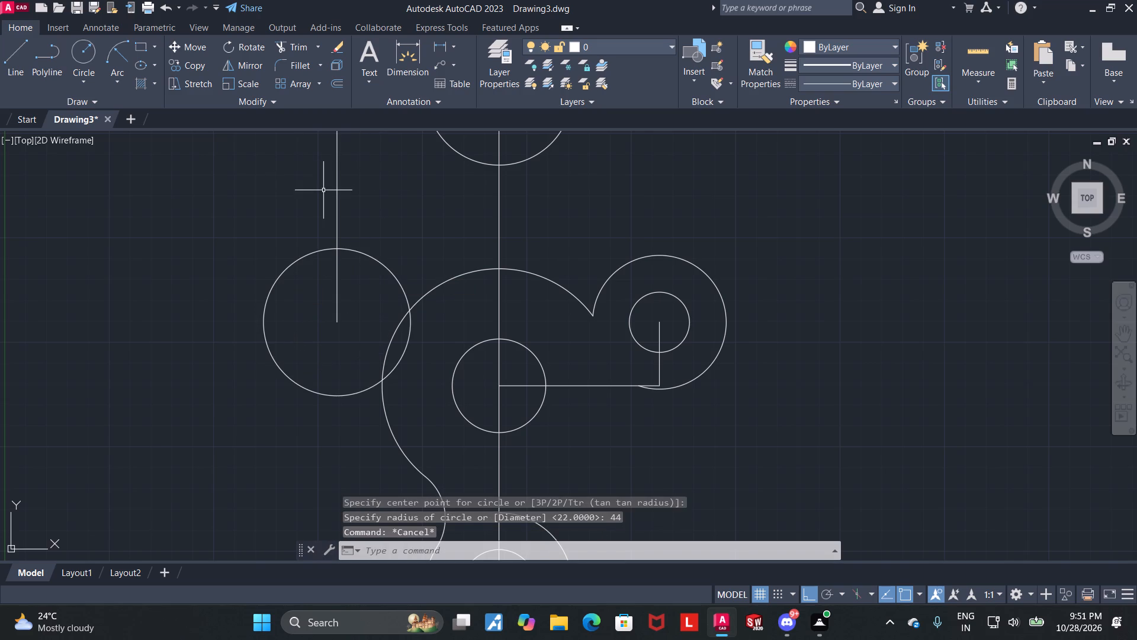
# Draw a concentric circle of radius 22 inside the left radius 44 circle.
pyautogui.moveTo(323, 190); pyautogui.dragTo(322, 107, button='middle')
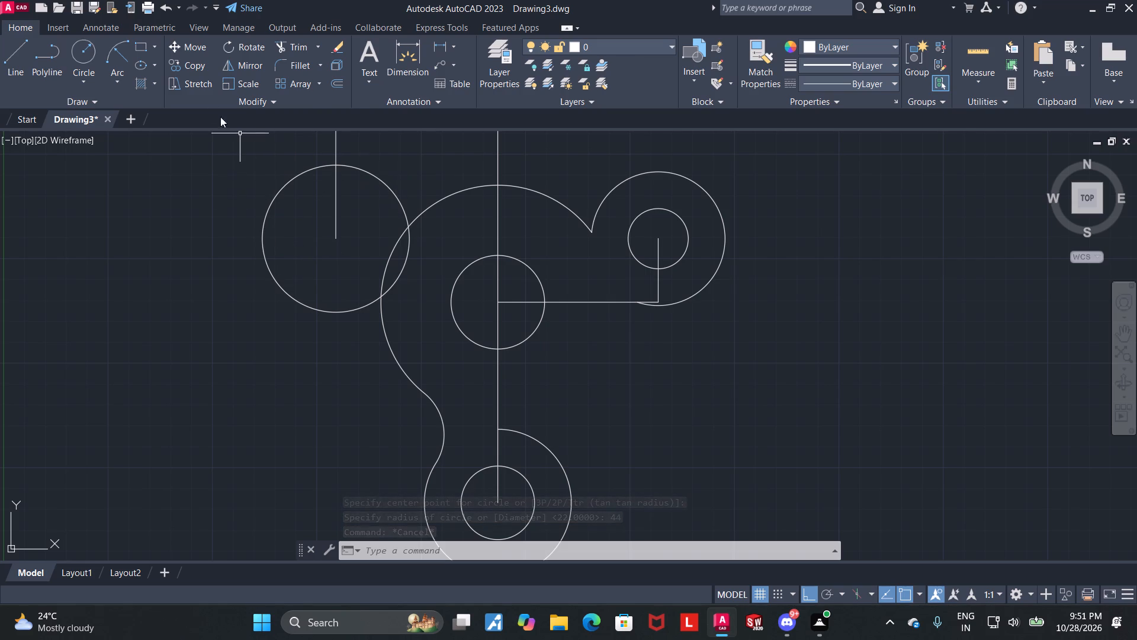
pyautogui.click(83, 48)
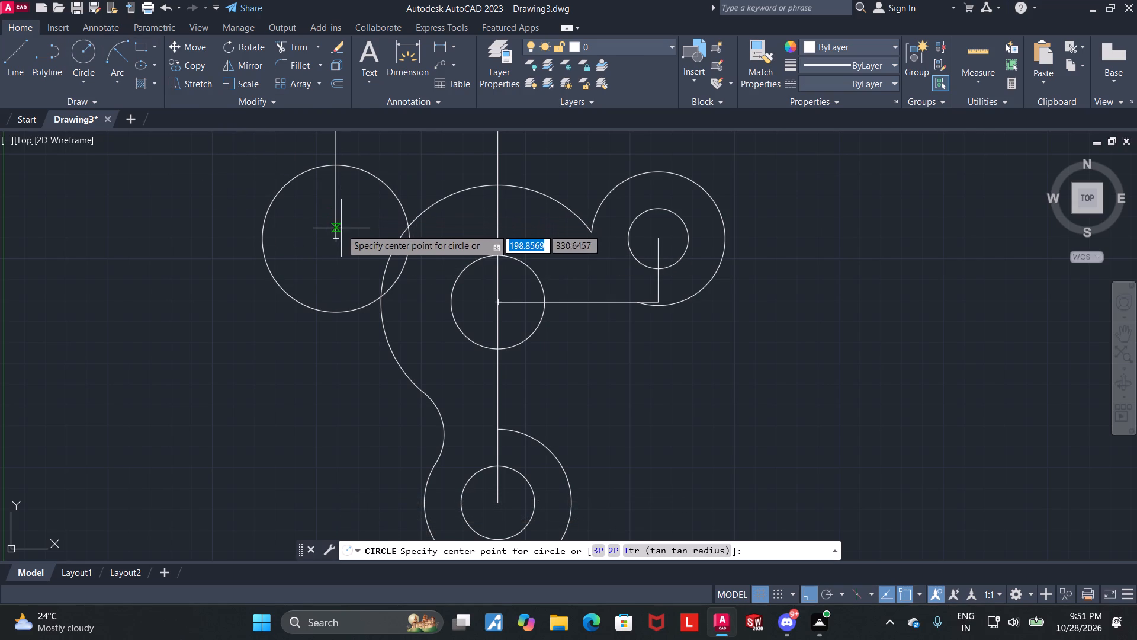
pyautogui.click(338, 236)
pyautogui.write('22')
pyautogui.press('Return')
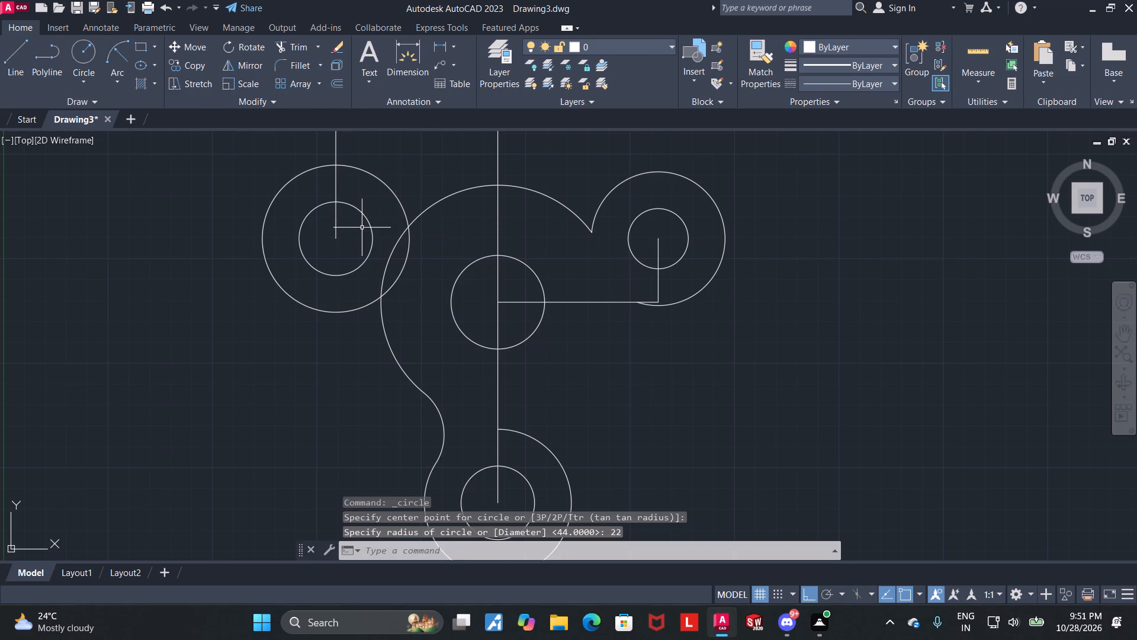
pyautogui.press('Escape')
# Fillet the underside of the left radius 44 circle to the large central arc's lower-left side with radius 32.
pyautogui.press('f')
pyautogui.press('Return')
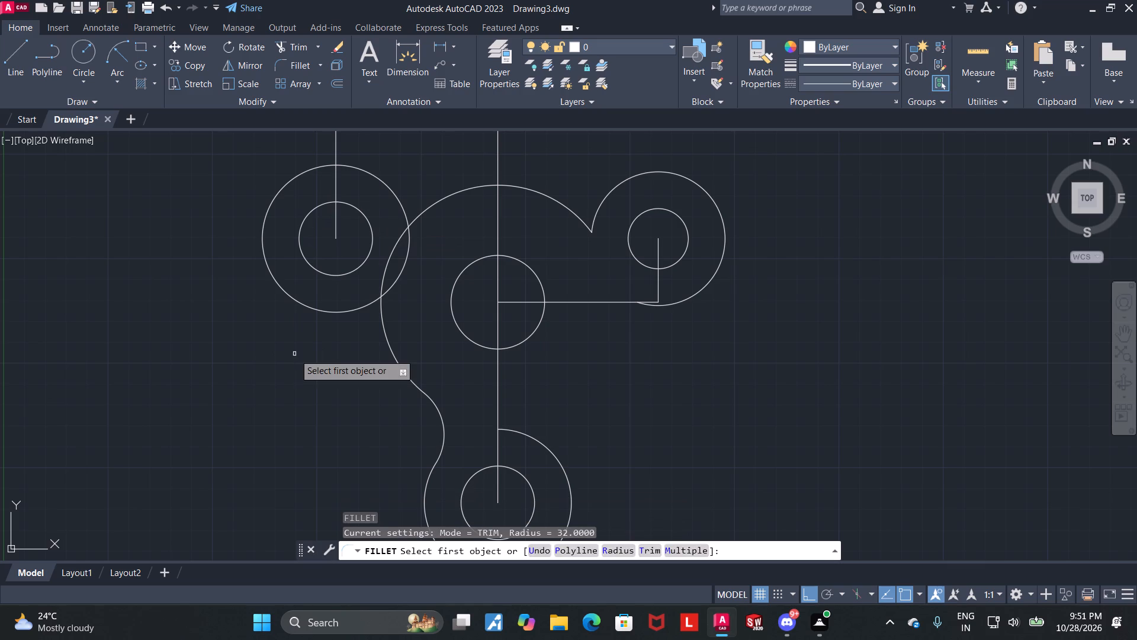
pyautogui.press('r')
pyautogui.press('Return')
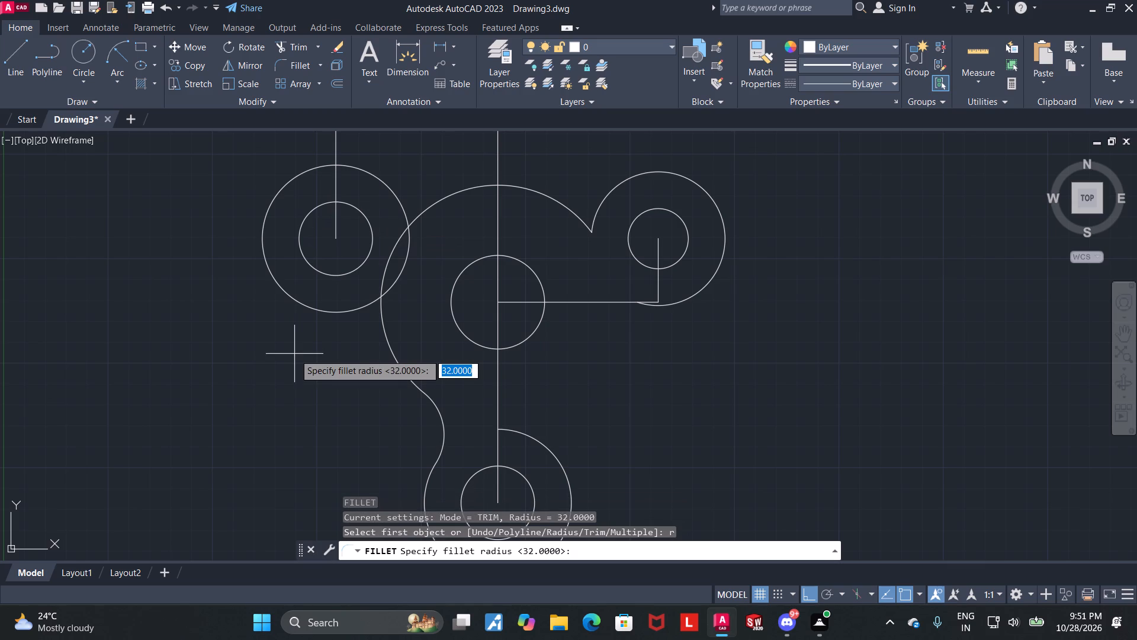
pyautogui.write('32')
pyautogui.press('Return')
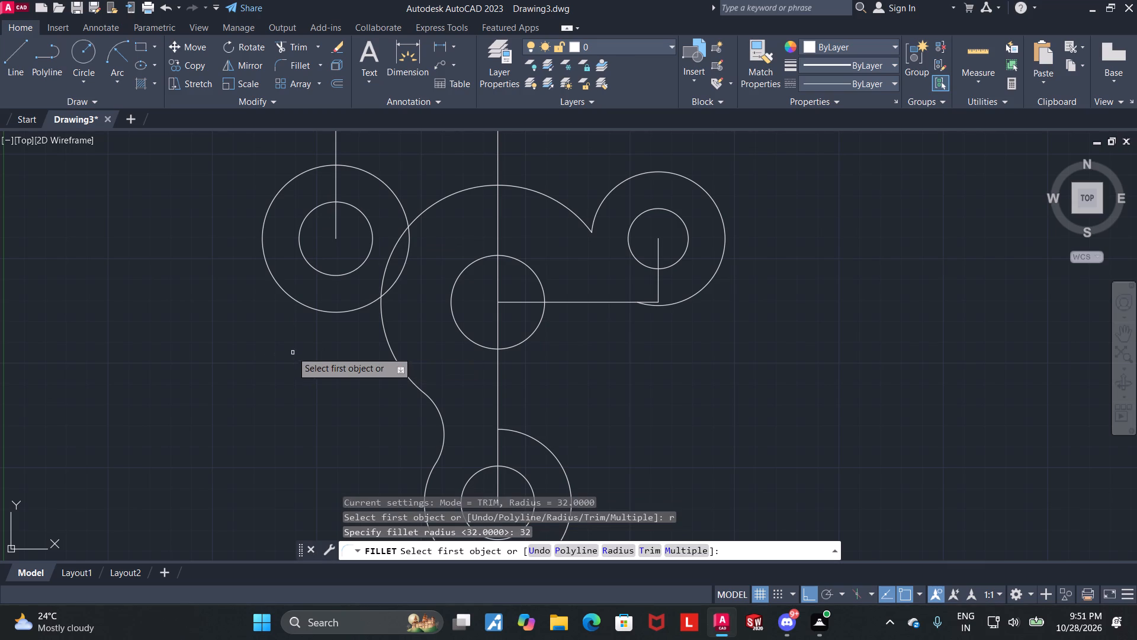
pyautogui.click(356, 307)
pyautogui.click(383, 325)
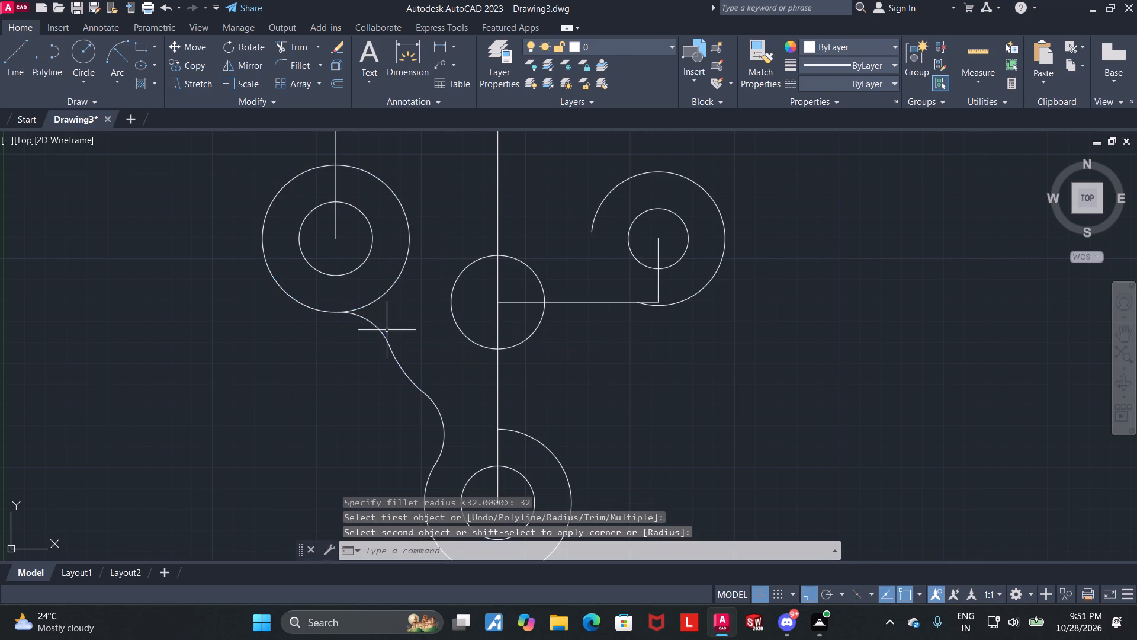
pyautogui.scroll(-1, 414, 343)
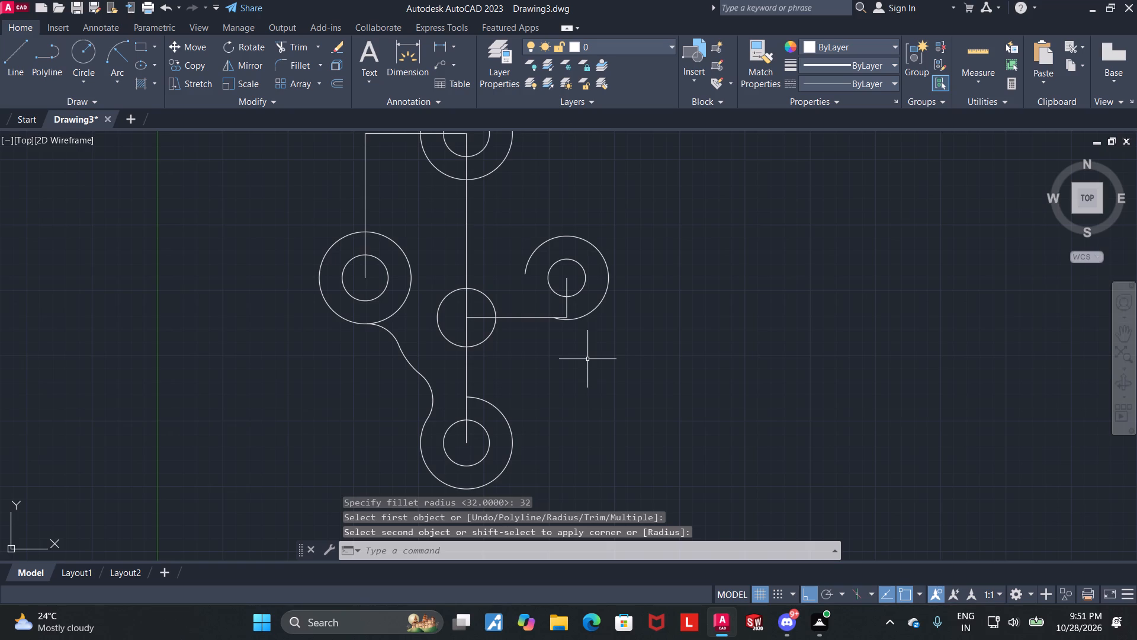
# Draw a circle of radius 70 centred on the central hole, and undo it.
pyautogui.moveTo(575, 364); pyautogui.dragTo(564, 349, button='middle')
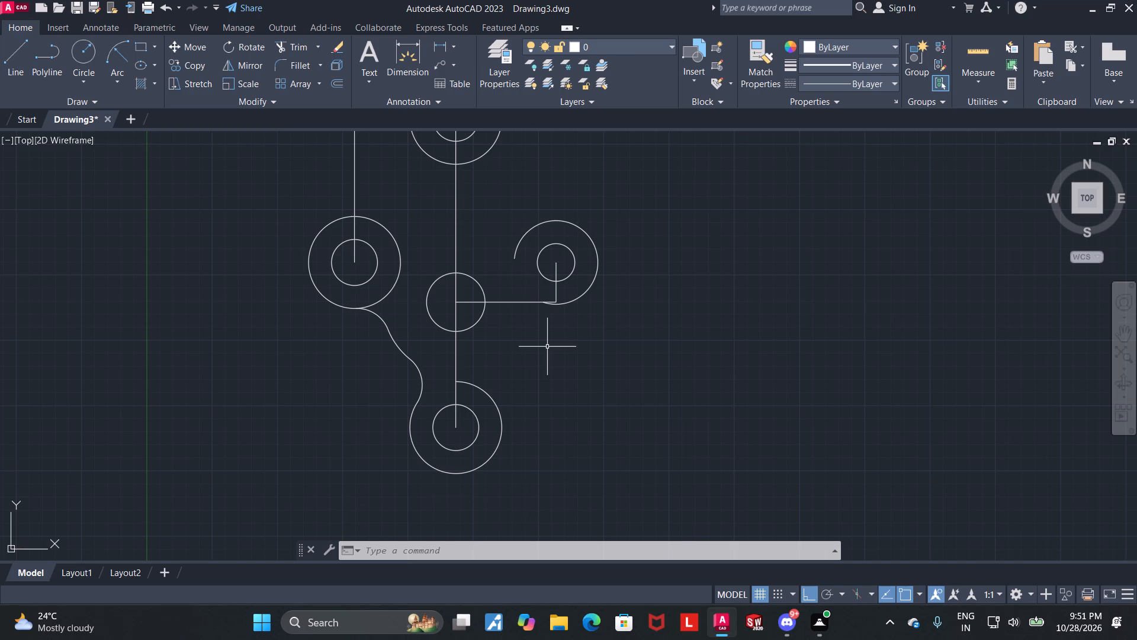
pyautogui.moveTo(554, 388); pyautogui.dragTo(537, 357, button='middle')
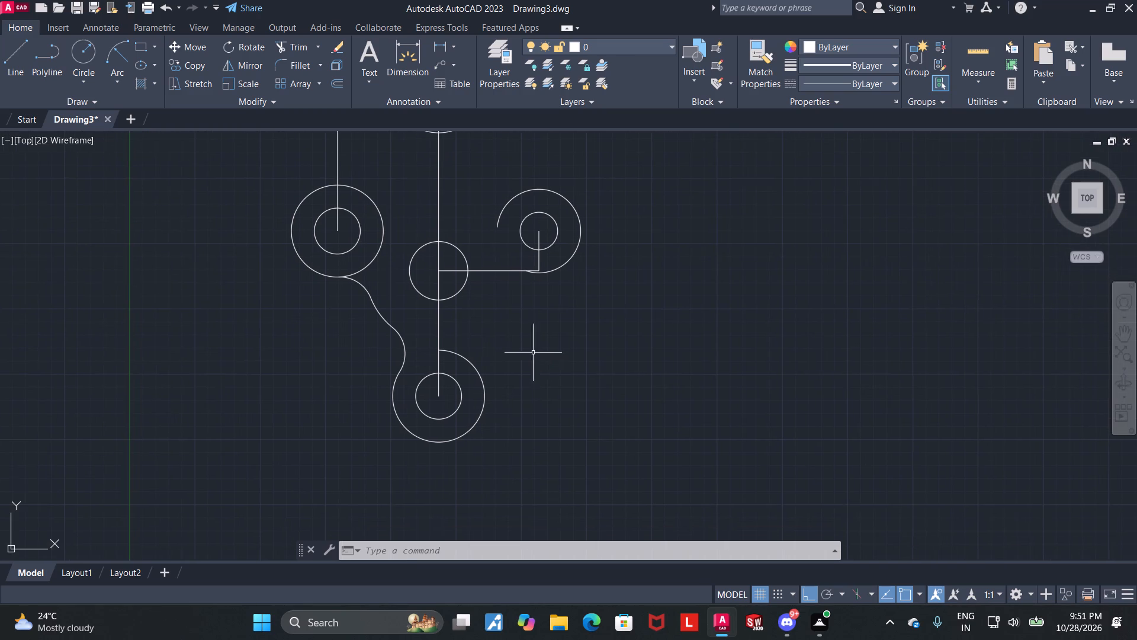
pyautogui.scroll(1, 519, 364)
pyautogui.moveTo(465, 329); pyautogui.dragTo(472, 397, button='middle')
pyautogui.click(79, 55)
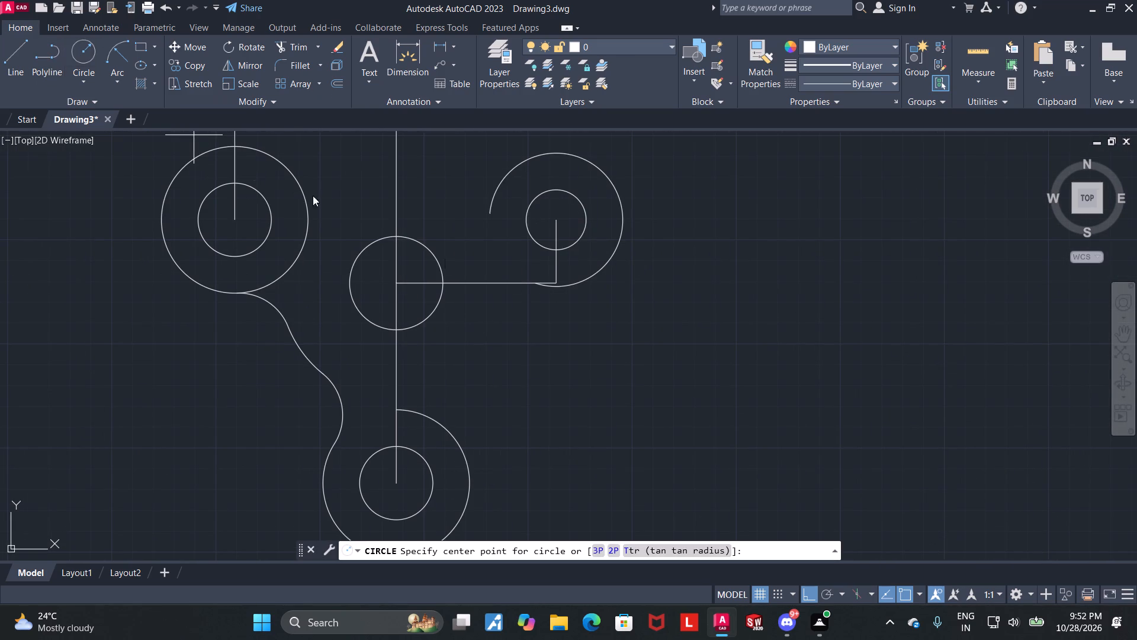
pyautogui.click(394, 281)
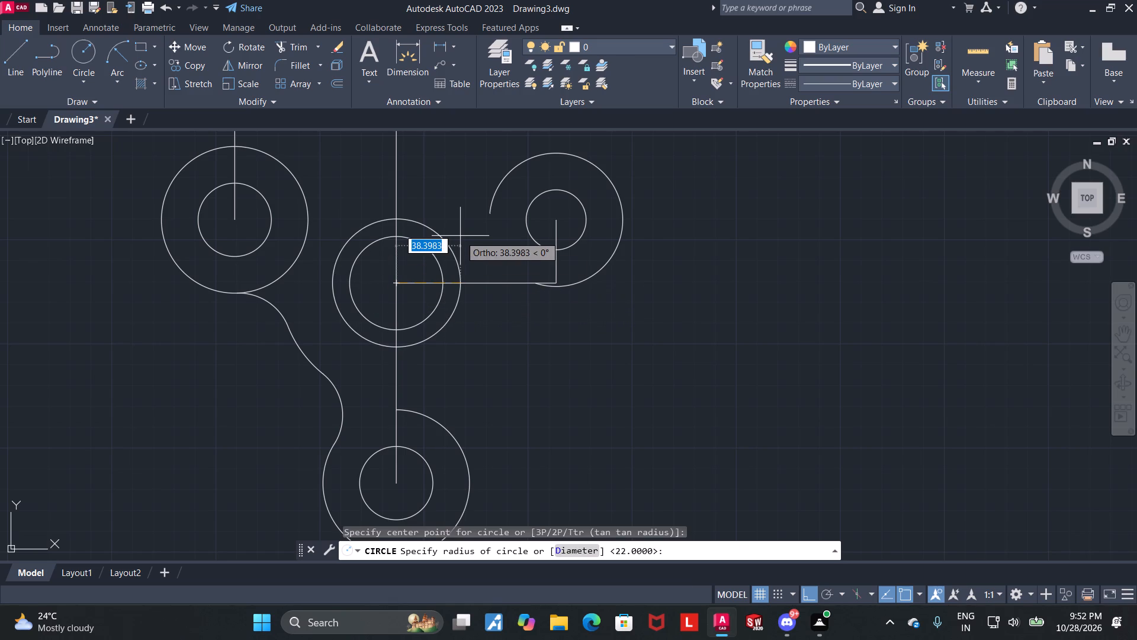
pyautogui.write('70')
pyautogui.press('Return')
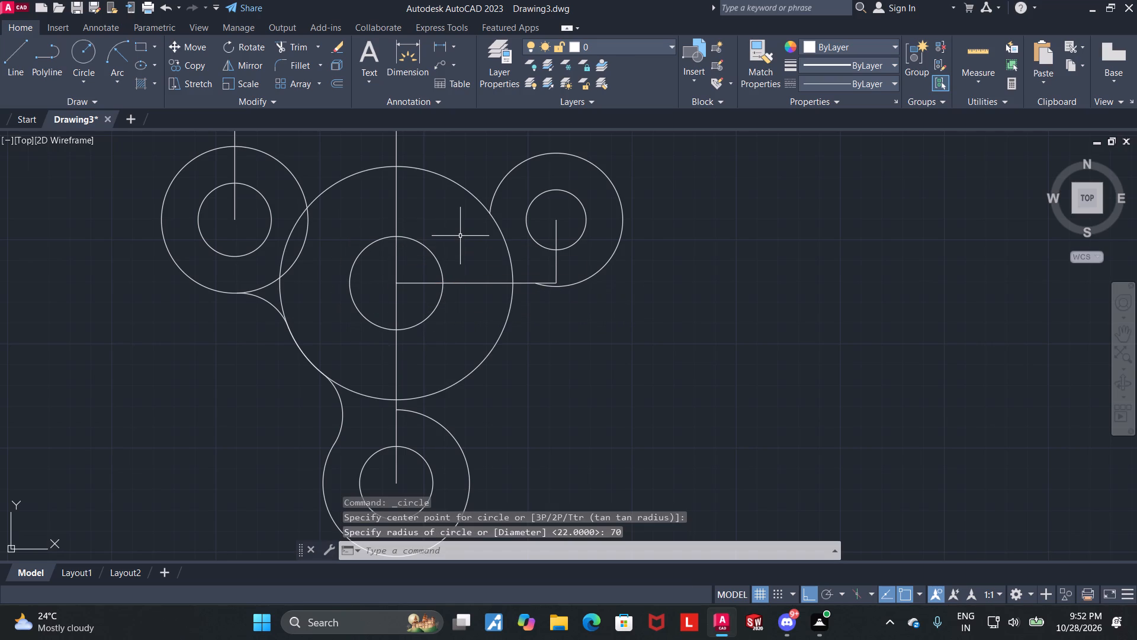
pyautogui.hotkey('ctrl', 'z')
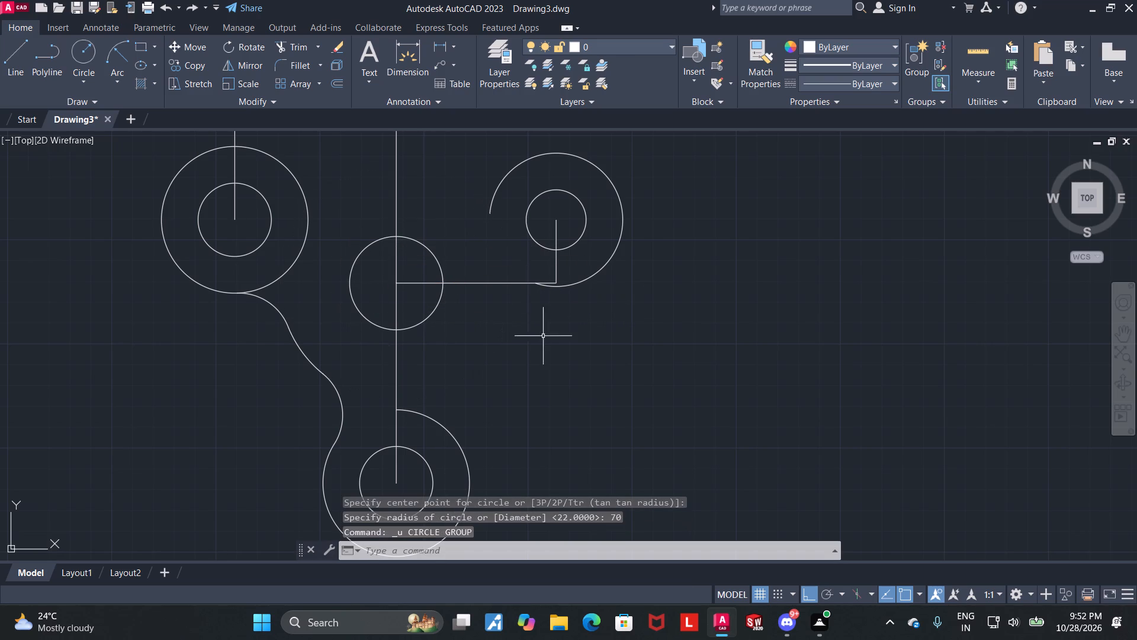
# Fillet the upper side of the left outer circle to the topmost outer circle's left side with radius 88.
pyautogui.moveTo(546, 343); pyautogui.dragTo(553, 357, button='middle')
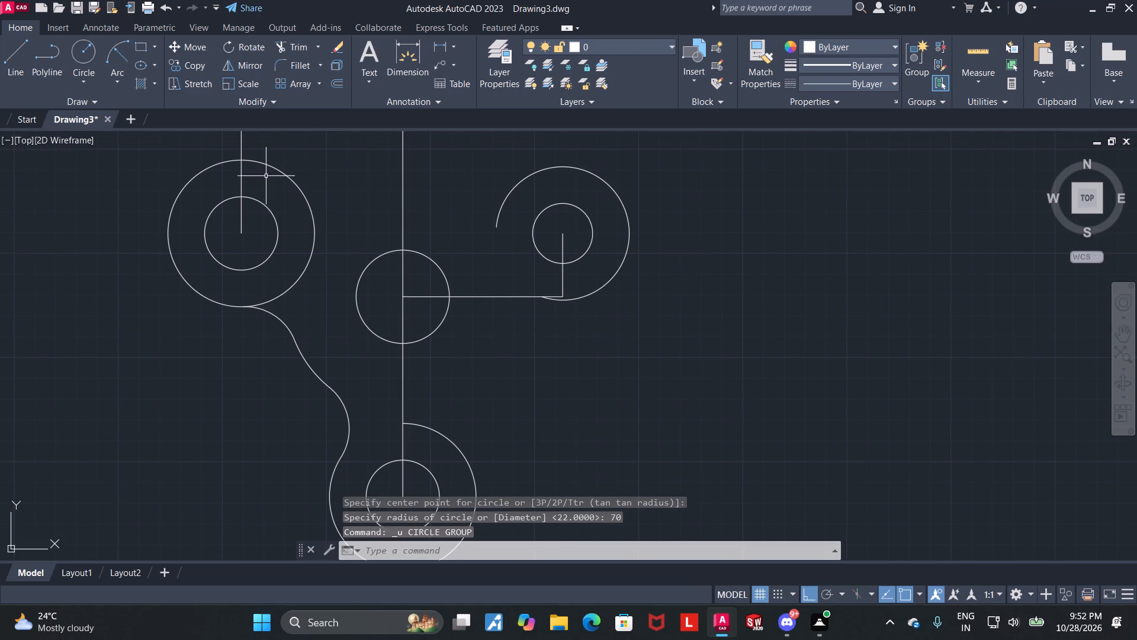
pyautogui.moveTo(272, 197); pyautogui.dragTo(311, 345, button='middle')
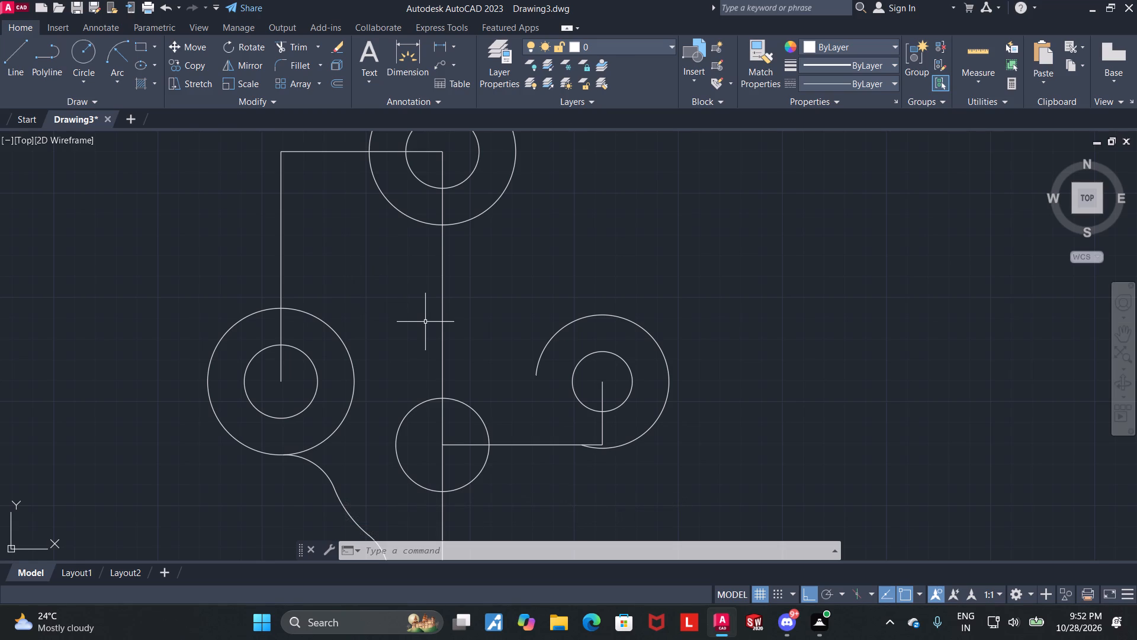
pyautogui.moveTo(403, 271); pyautogui.dragTo(404, 326, button='middle')
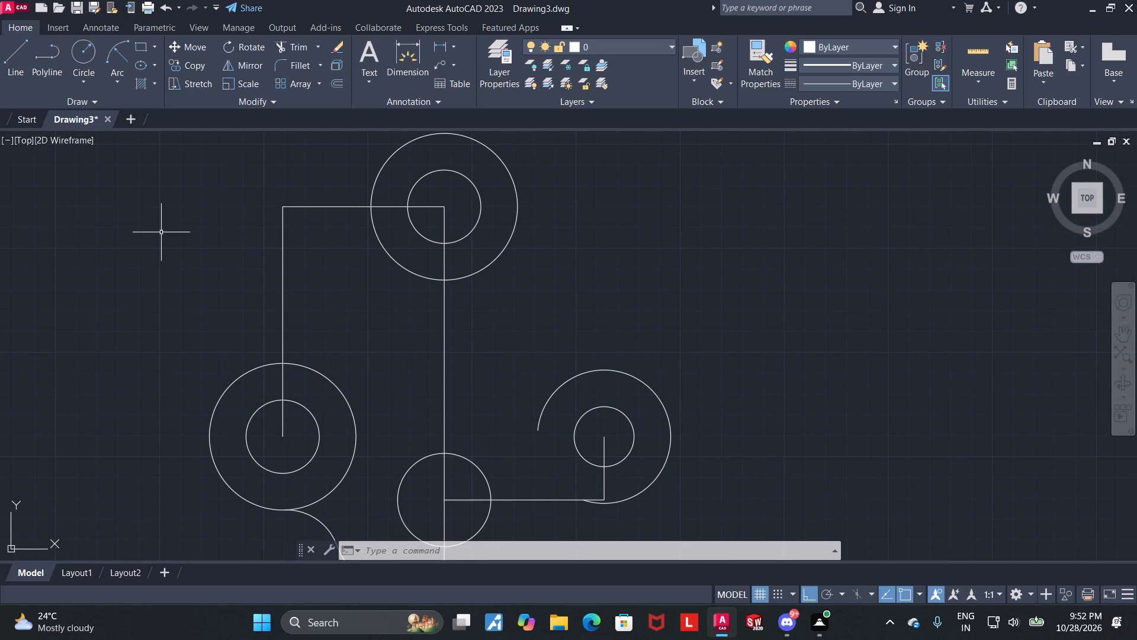
pyautogui.press('f')
pyautogui.press('Return')
pyautogui.press('r')
pyautogui.press('Return')
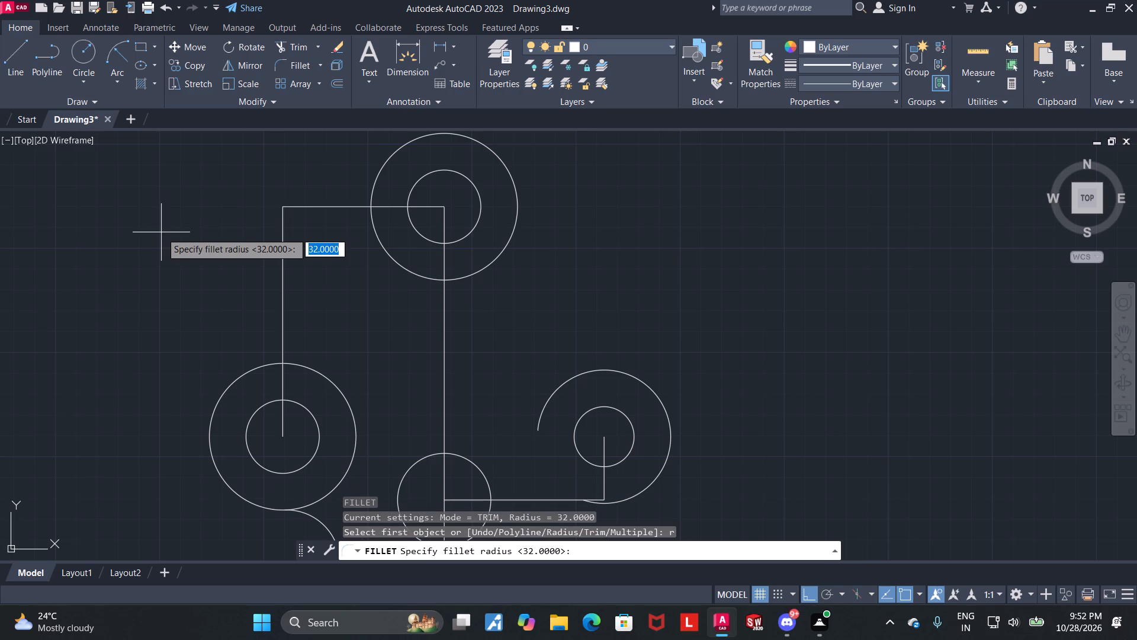
pyautogui.write('88')
pyautogui.press('Return')
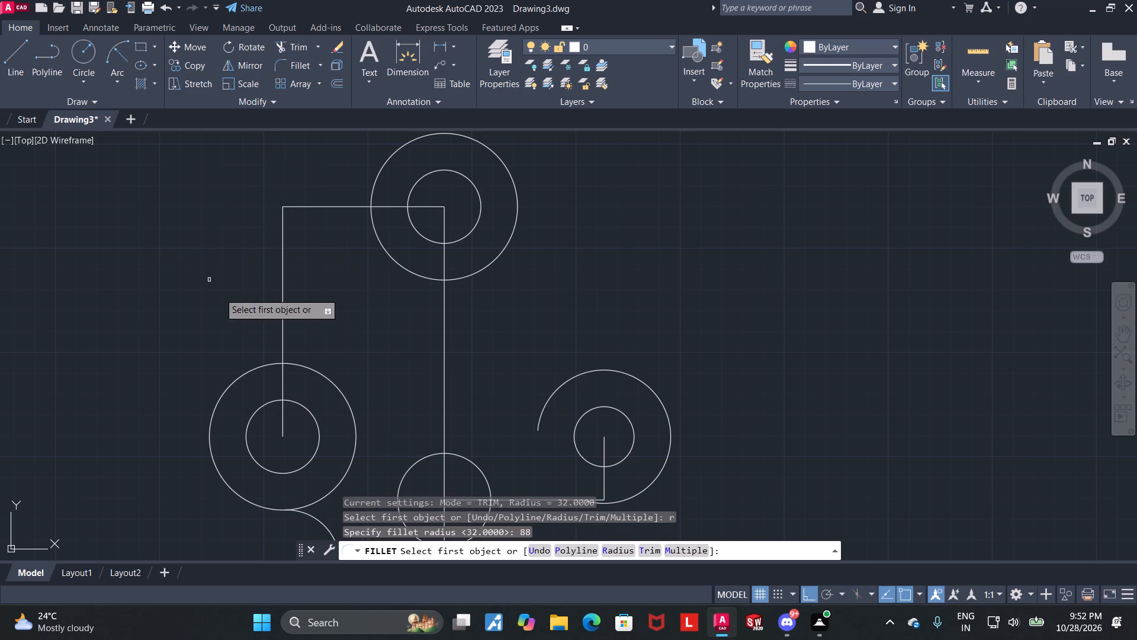
pyautogui.click(257, 371)
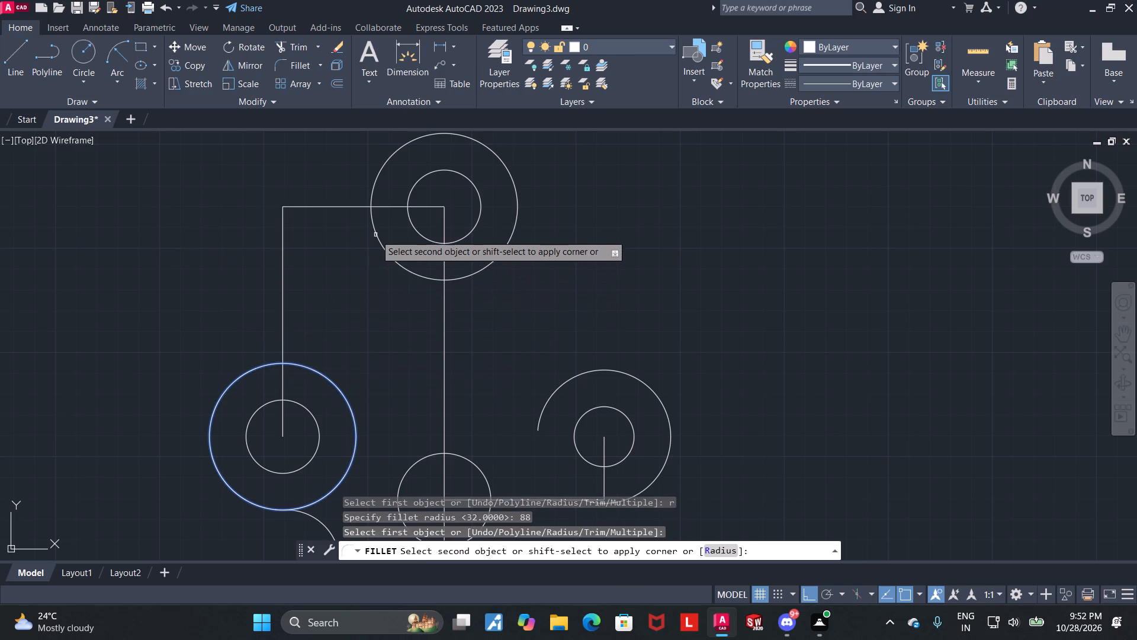
pyautogui.click(375, 233)
pyautogui.moveTo(382, 316); pyautogui.dragTo(340, 254, button='middle')
pyautogui.press('Escape')
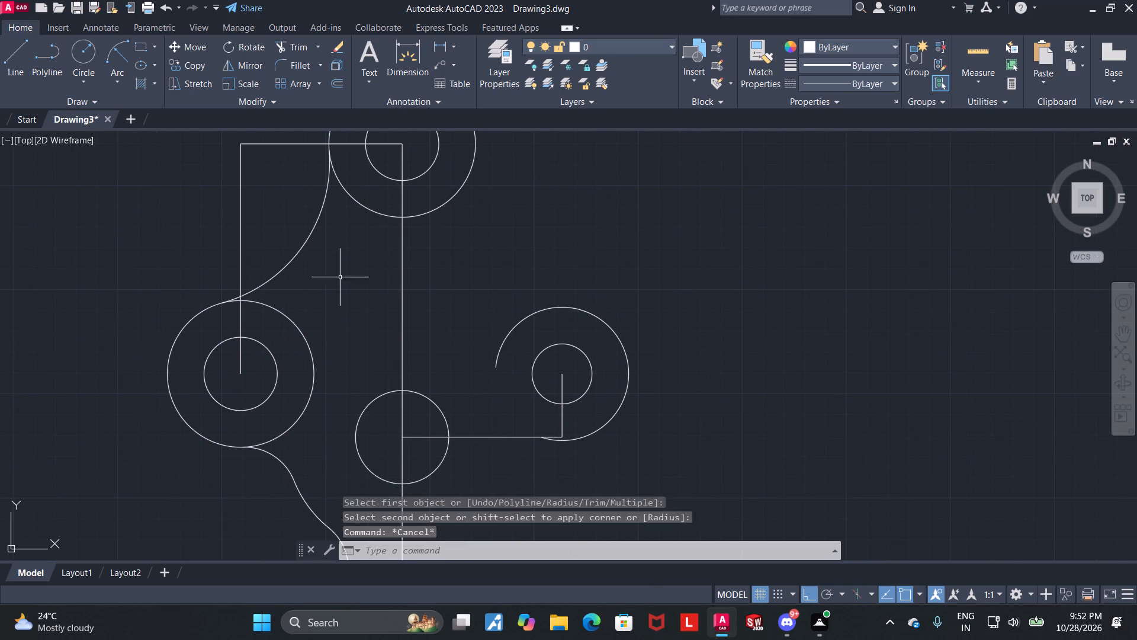
# Trim the topmost outer circle's lower-left arc and the left outer circle's inner arc, including the short remnant beside the vertical construction line.
pyautogui.click(289, 31)
pyautogui.click(23, 35)
pyautogui.click(288, 46)
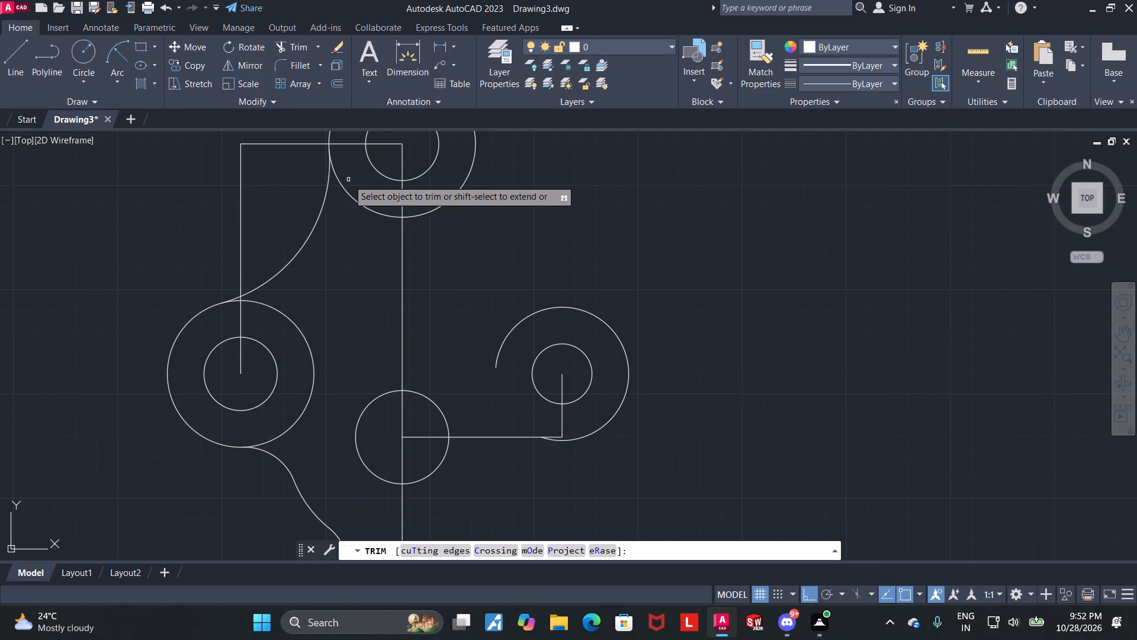
pyautogui.moveTo(348, 181); pyautogui.dragTo(341, 267)
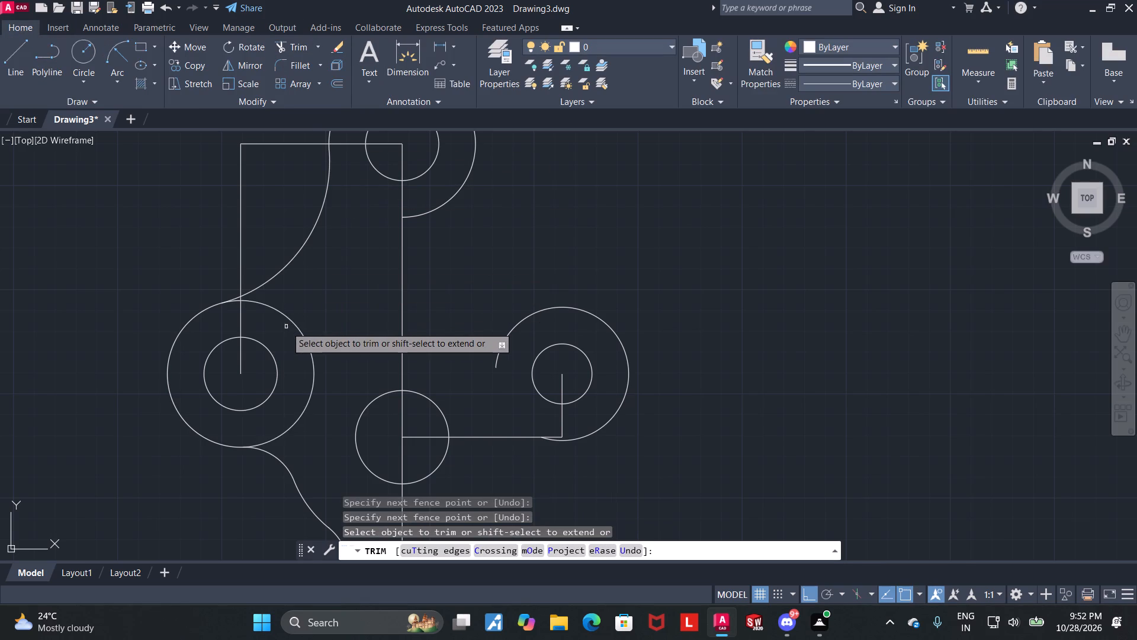
pyautogui.moveTo(287, 326); pyautogui.dragTo(326, 307)
pyautogui.scroll(3, 230, 310)
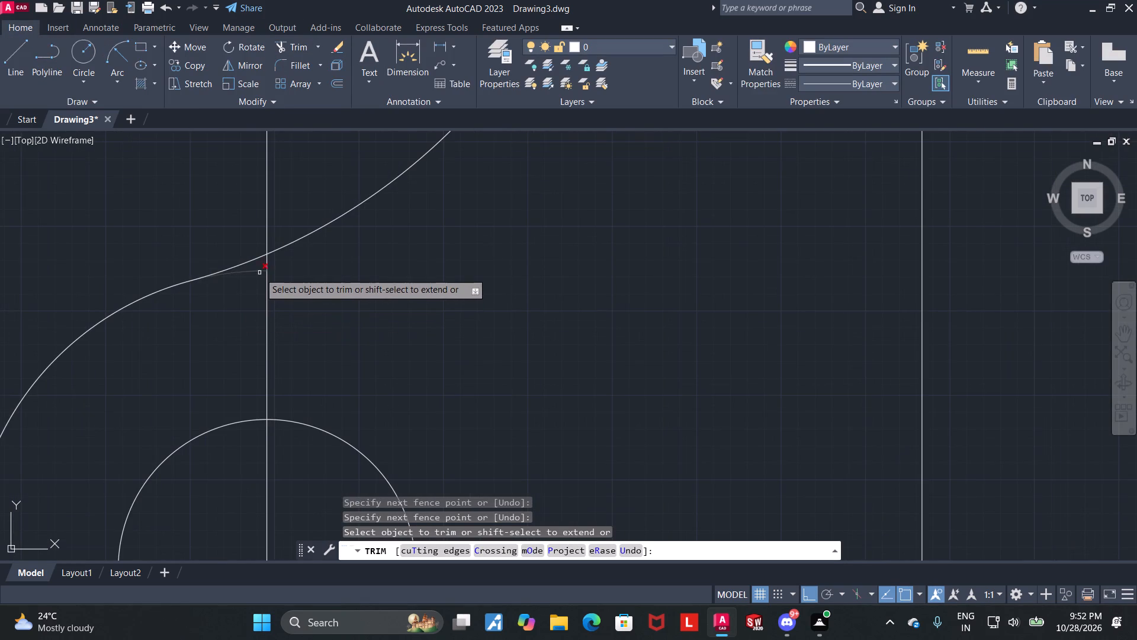
pyautogui.click(259, 273)
pyautogui.scroll(-3, 259, 273)
pyautogui.scroll(1, 280, 383)
pyautogui.scroll(-1, 274, 376)
pyautogui.press('Escape')
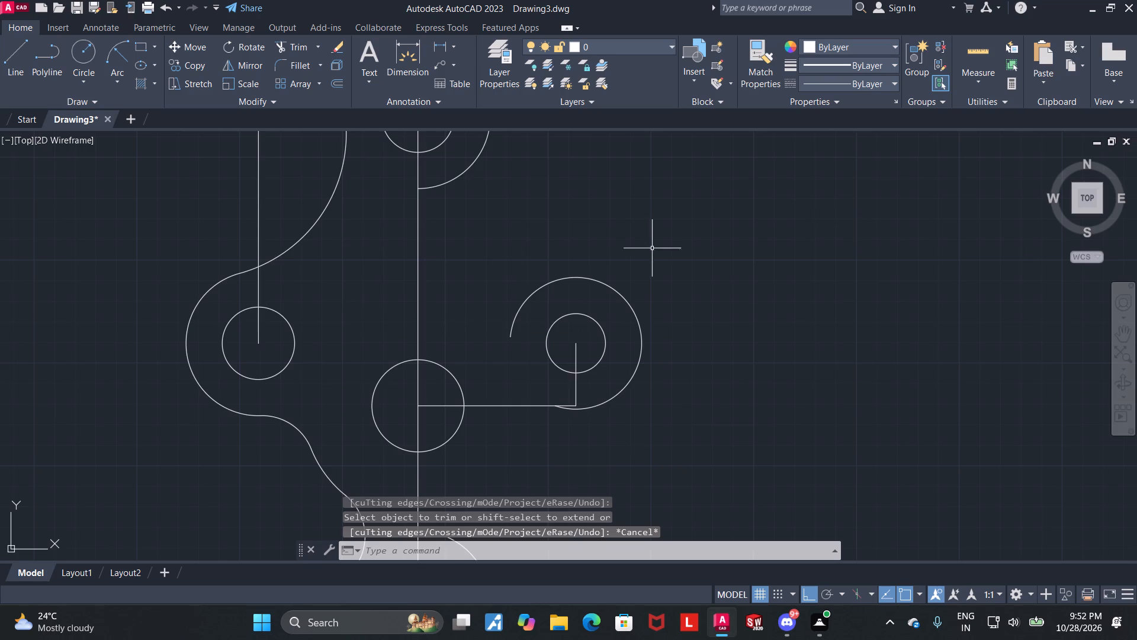
# Fillet the right side of the topmost outer circle to the top of the right outer arc with radius 88.
pyautogui.moveTo(618, 243); pyautogui.dragTo(596, 324, button='middle')
pyautogui.scroll(-1, 724, 276)
pyautogui.moveTo(743, 274); pyautogui.dragTo(704, 277, button='middle')
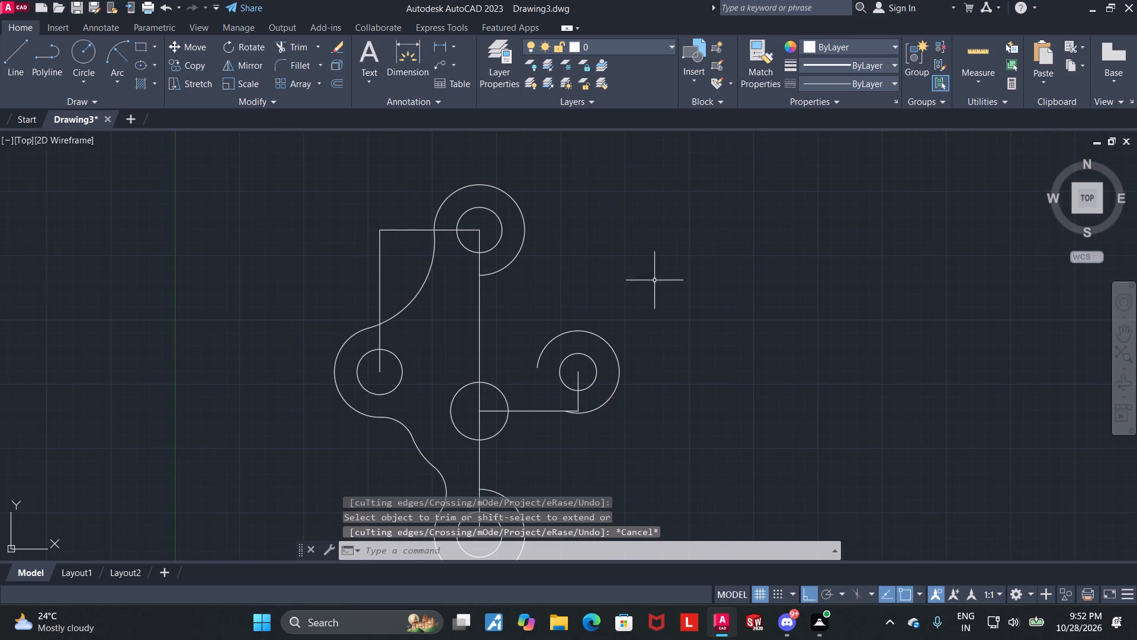
pyautogui.scroll(1, 679, 311)
pyautogui.moveTo(650, 293); pyautogui.dragTo(641, 335, button='middle')
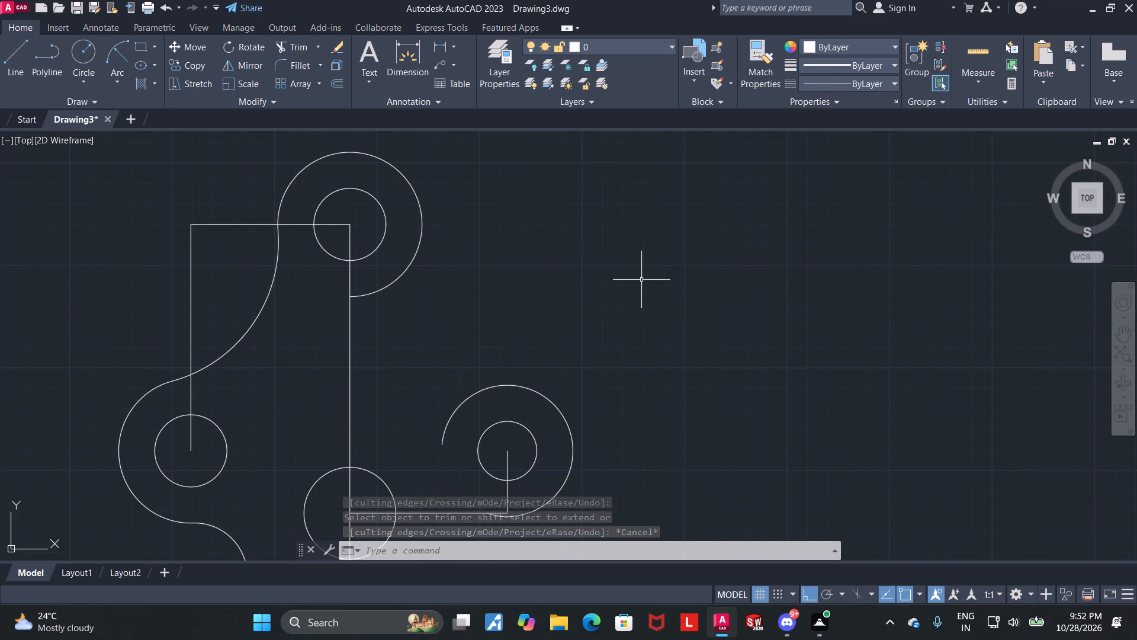
pyautogui.press('f')
pyautogui.press('Return')
pyautogui.press('r')
pyautogui.press('Return')
pyautogui.write('88')
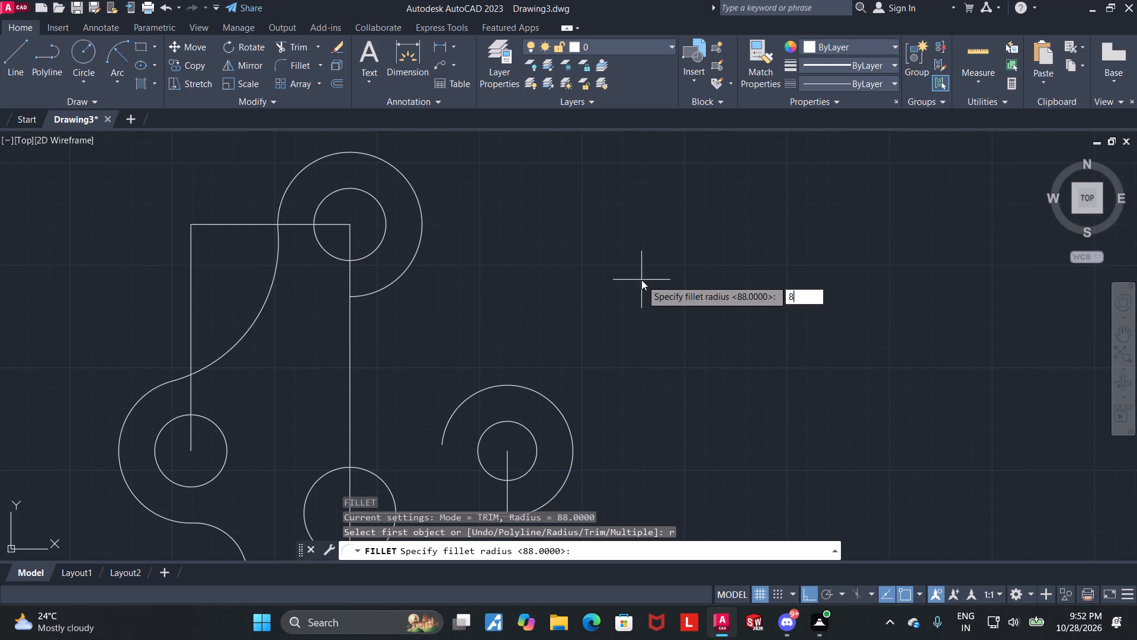
pyautogui.press('Return')
pyautogui.click(421, 237)
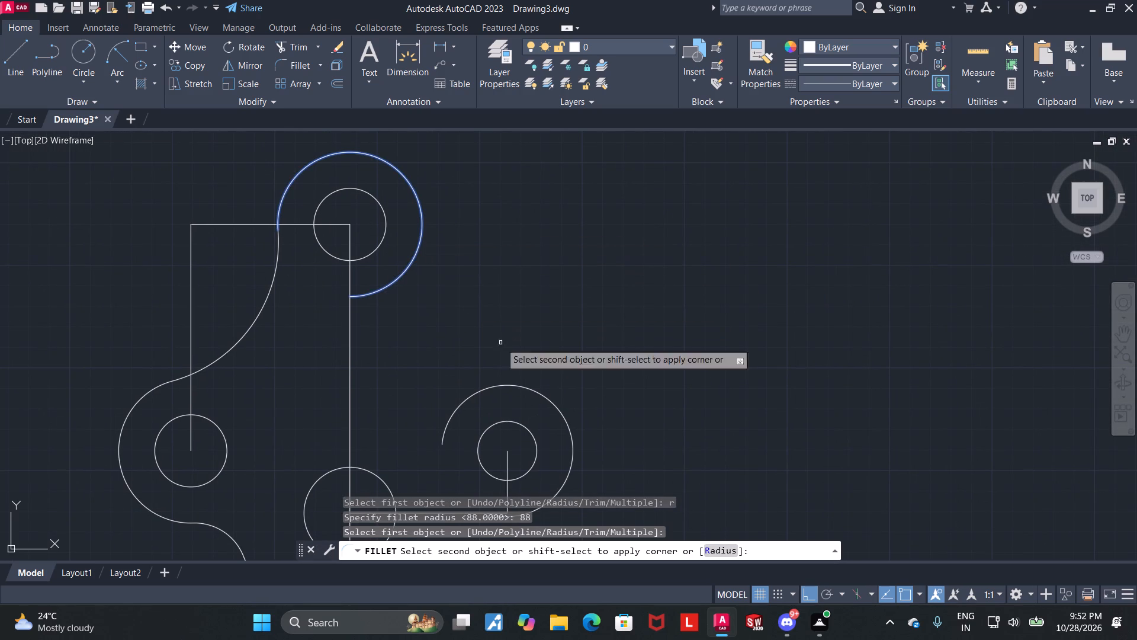
pyautogui.click(518, 386)
pyautogui.press('Escape')
# Draw a horizontal centre line through the left hole's centre, extending past the hole on both sides.
pyautogui.scroll(-1, 678, 316)
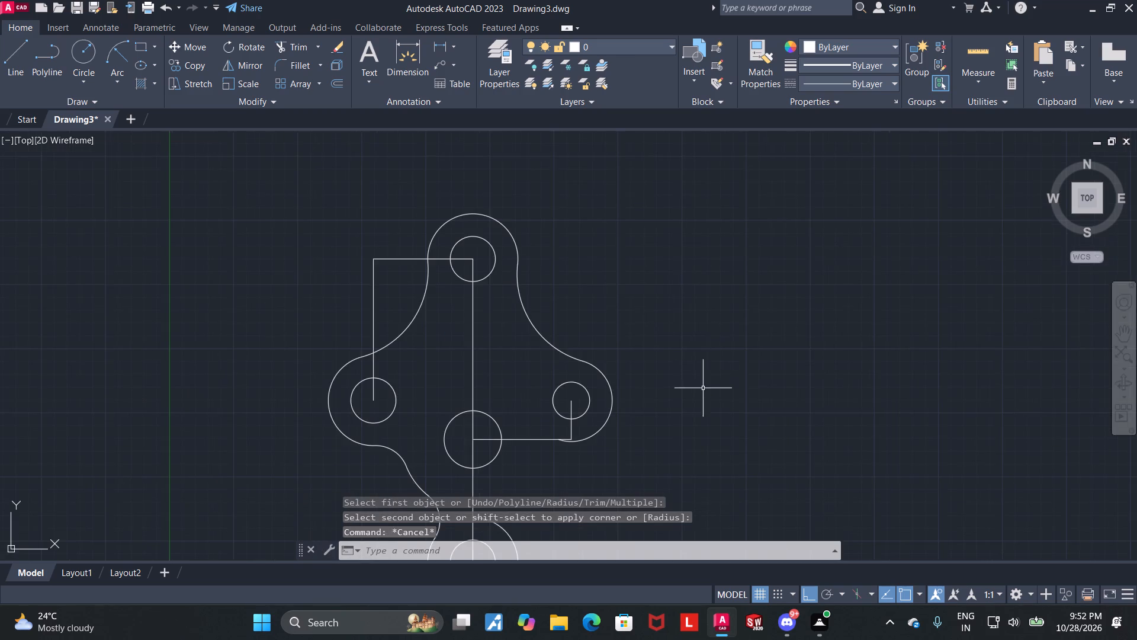
pyautogui.moveTo(701, 389); pyautogui.dragTo(704, 302, button='middle')
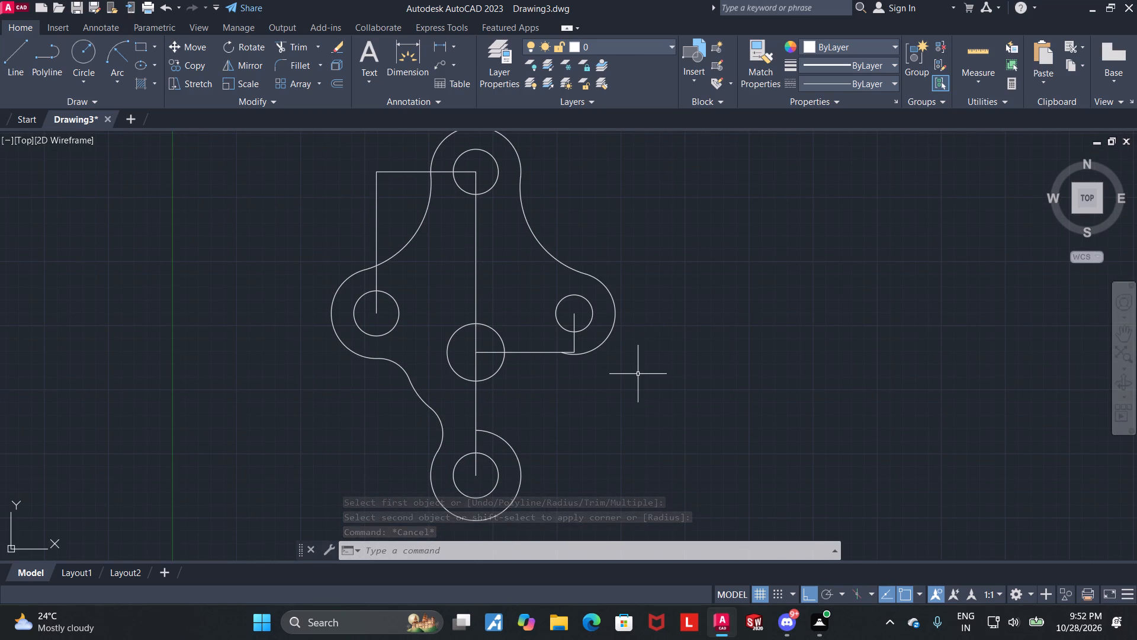
pyautogui.scroll(2, 637, 374)
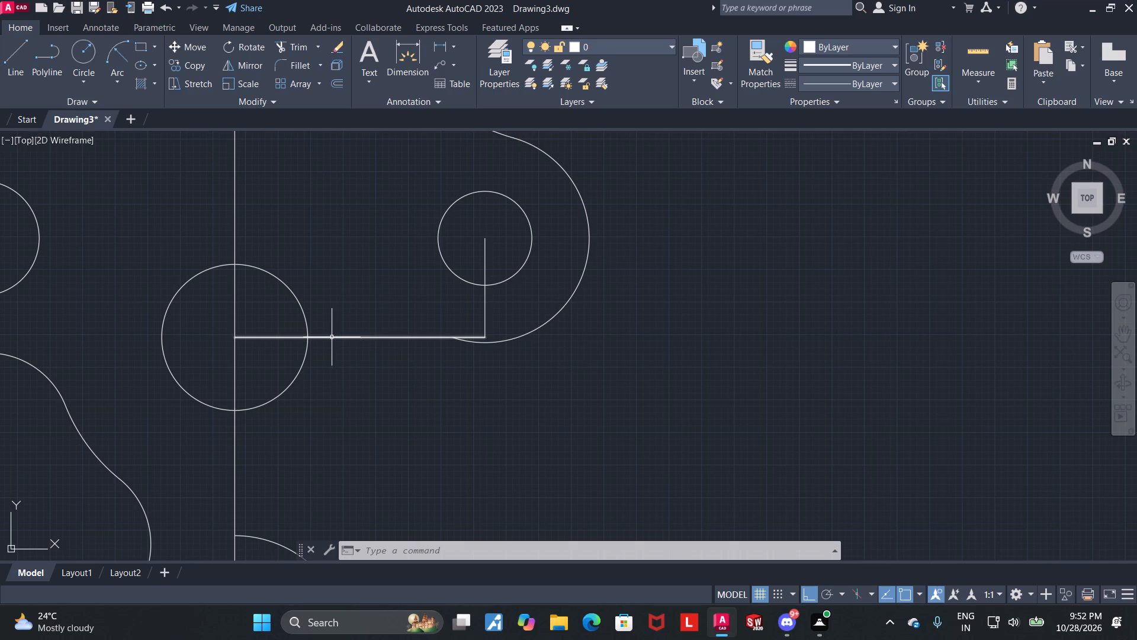
pyautogui.scroll(-1, 314, 341)
pyautogui.moveTo(423, 351); pyautogui.dragTo(524, 302, button='middle')
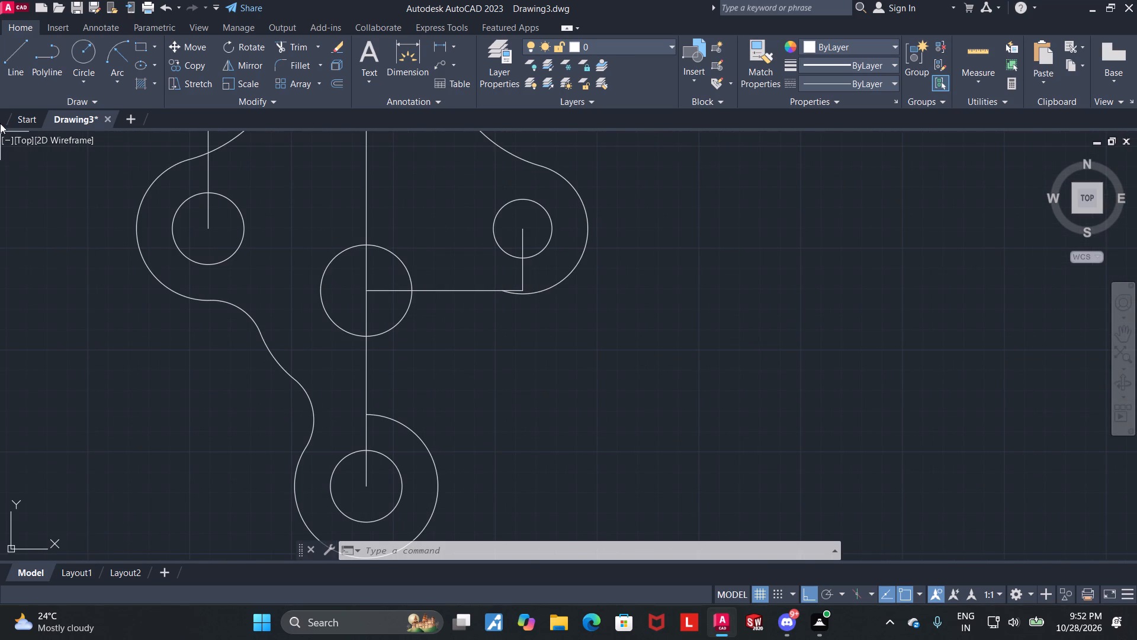
pyautogui.click(21, 46)
pyautogui.click(159, 231)
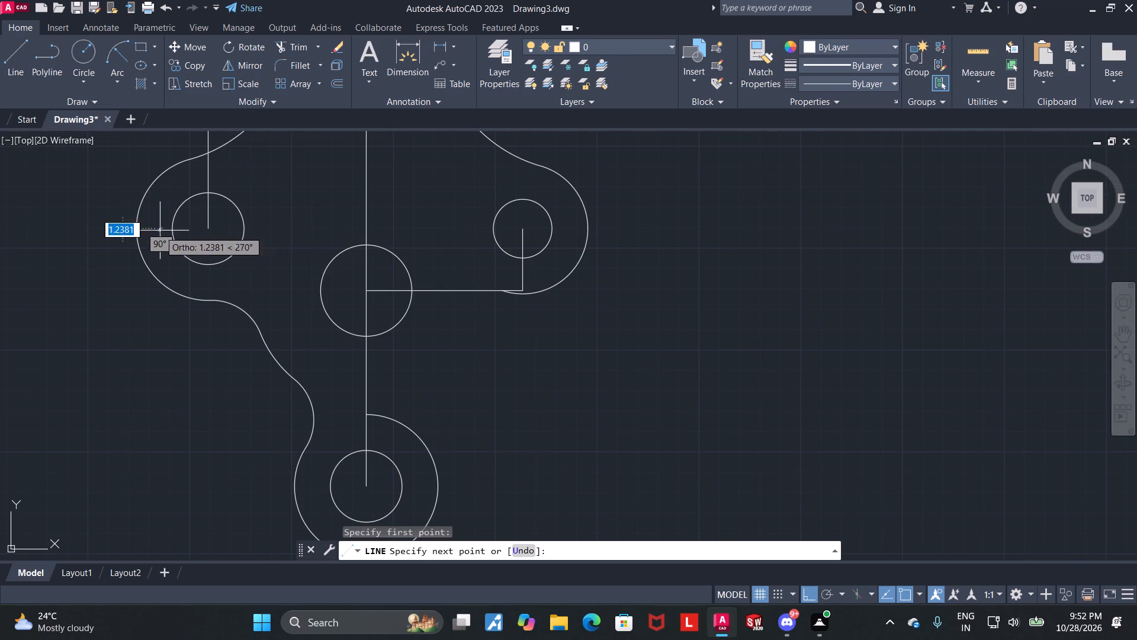
pyautogui.click(283, 218)
pyautogui.press('Escape')
# Draw a vertical line from the left hole's centre down to just below the hole.
pyautogui.click(14, 44)
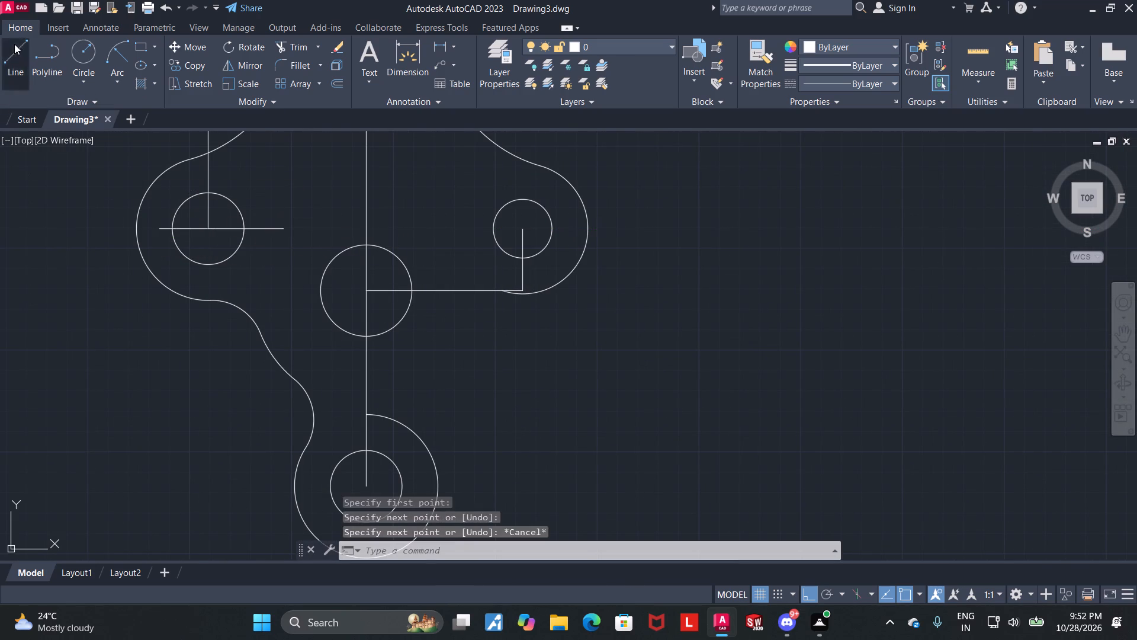
pyautogui.scroll(2, 214, 226)
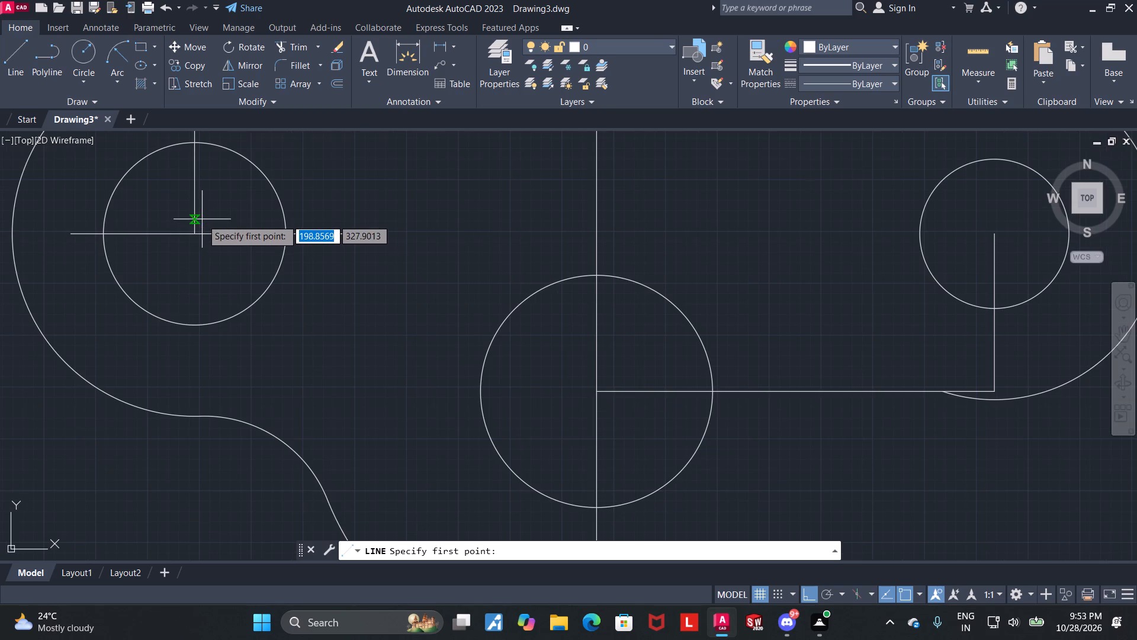
pyautogui.click(198, 229)
pyautogui.click(202, 359)
pyautogui.press('Escape')
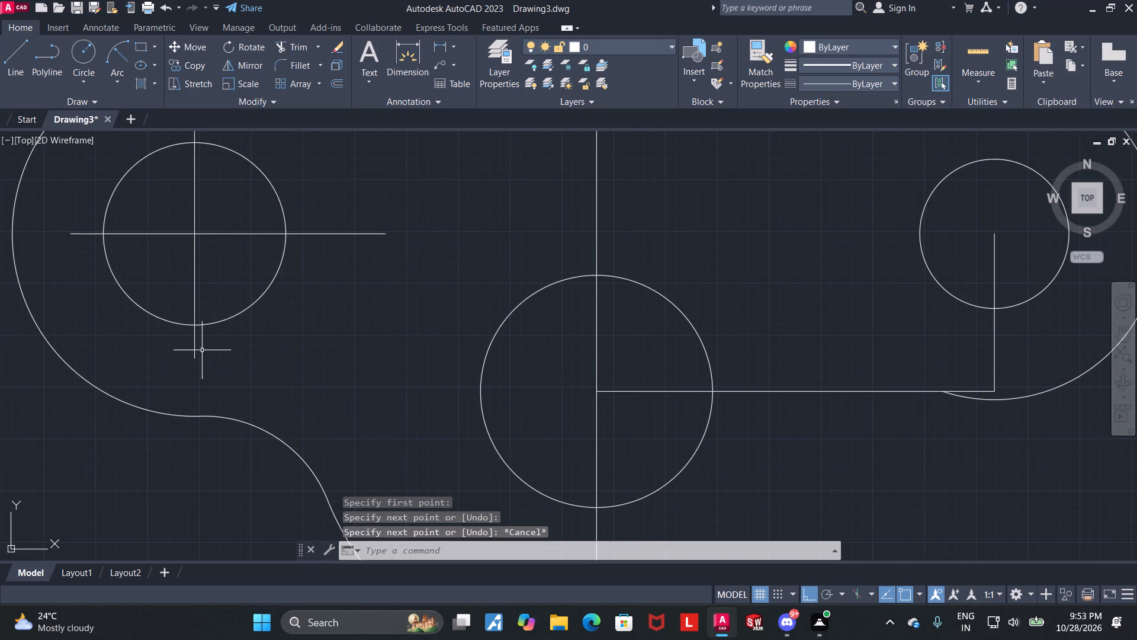
# Join the lines meeting at the left hole's centre.
pyautogui.click(228, 267)
pyautogui.click(175, 212)
pyautogui.press('j')
pyautogui.press('Return')
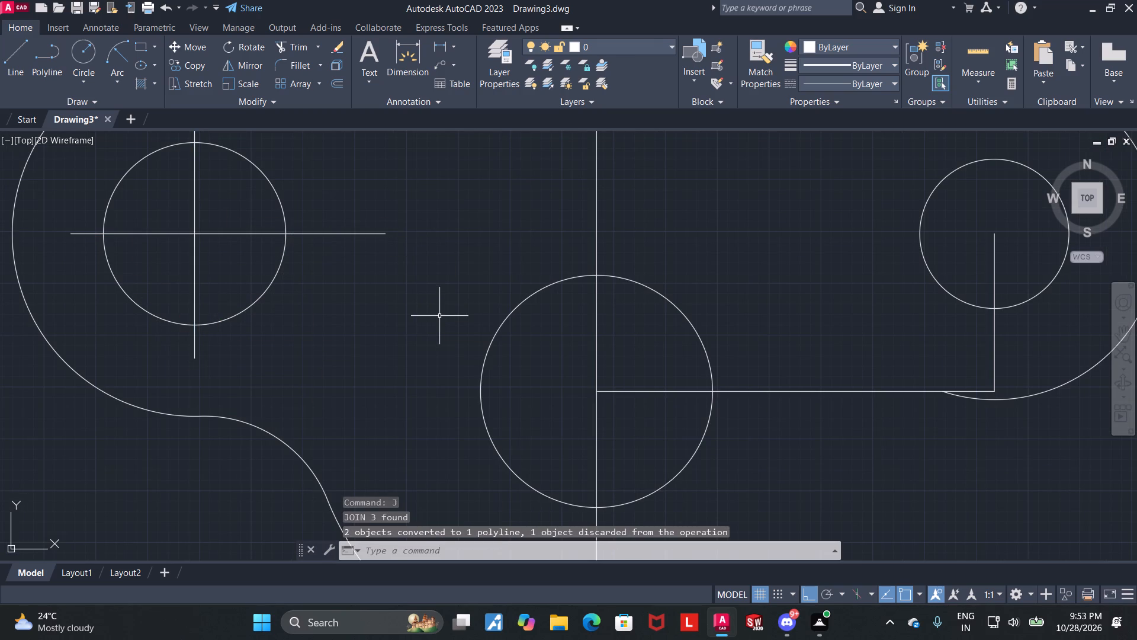
# Load the ACAD_ISO04W100 (ISO long-dash dot) linetype into the drawing.
pyautogui.scroll(-2, 217, 239)
pyautogui.moveTo(211, 271); pyautogui.dragTo(216, 299, button='middle')
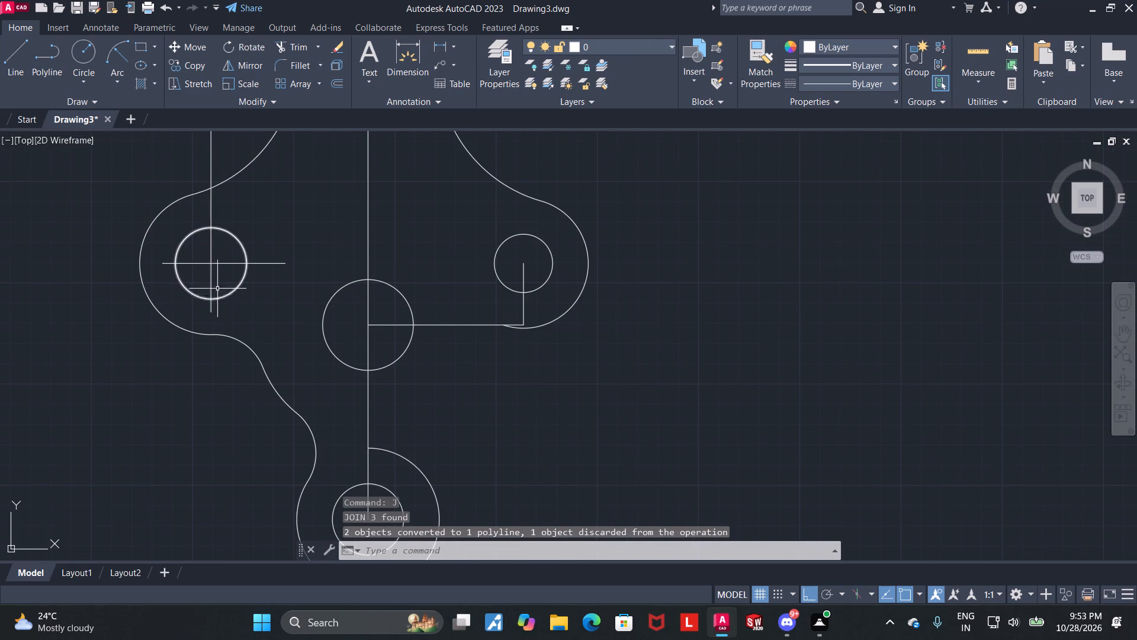
pyautogui.click(216, 279)
pyautogui.click(200, 245)
pyautogui.moveTo(326, 243); pyautogui.dragTo(328, 320, button='middle')
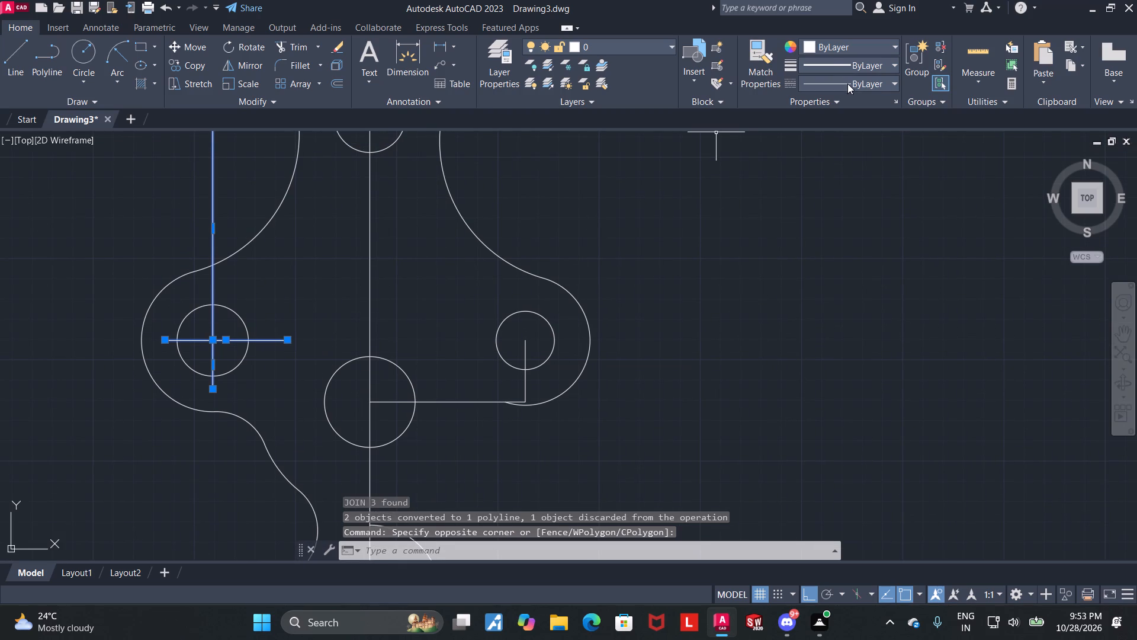
pyautogui.click(847, 84)
pyautogui.click(843, 158)
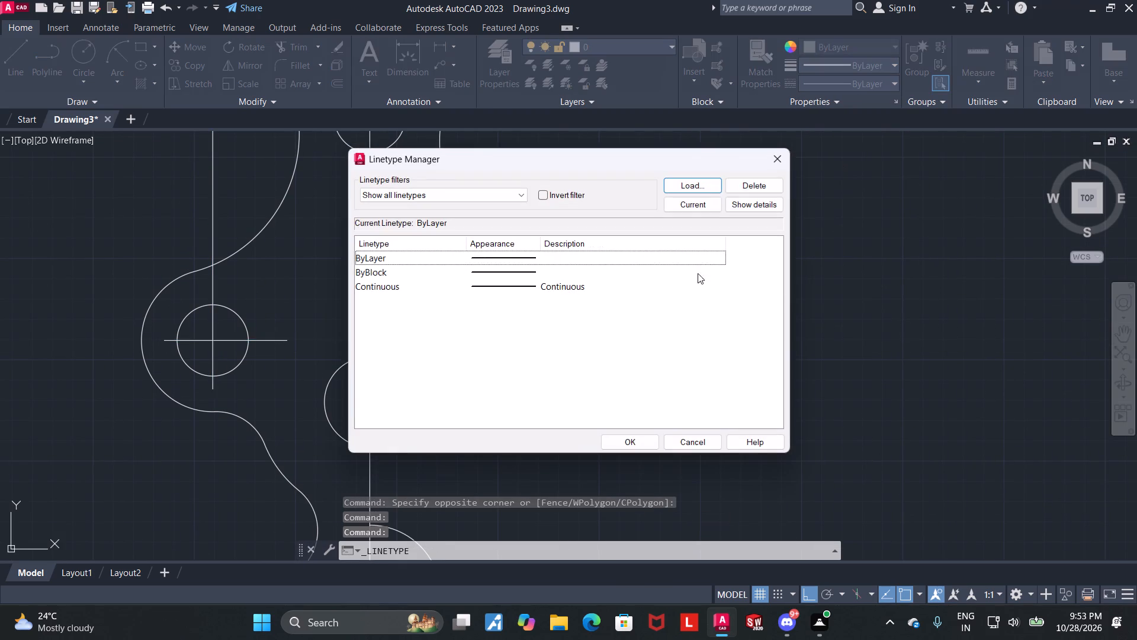
pyautogui.click(715, 182)
pyautogui.click(637, 309)
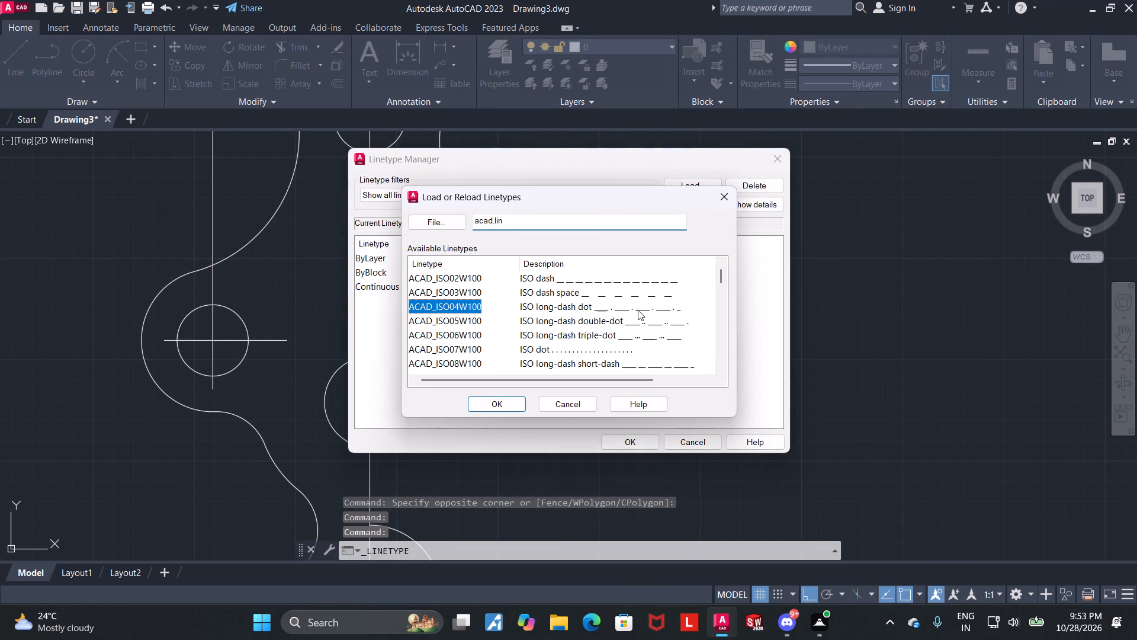
pyautogui.click(512, 409)
pyautogui.click(631, 437)
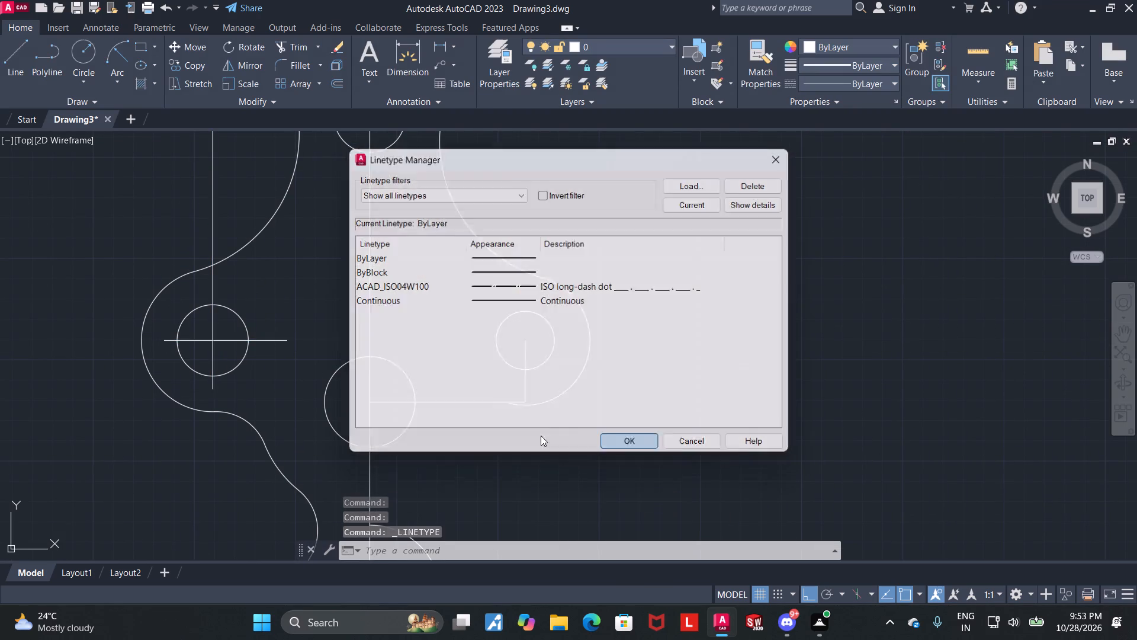
# Set the lines crossing at the left hole's centre to linetype ACAD_ISO04W100 and colour cyan.
pyautogui.click(238, 350)
pyautogui.click(207, 335)
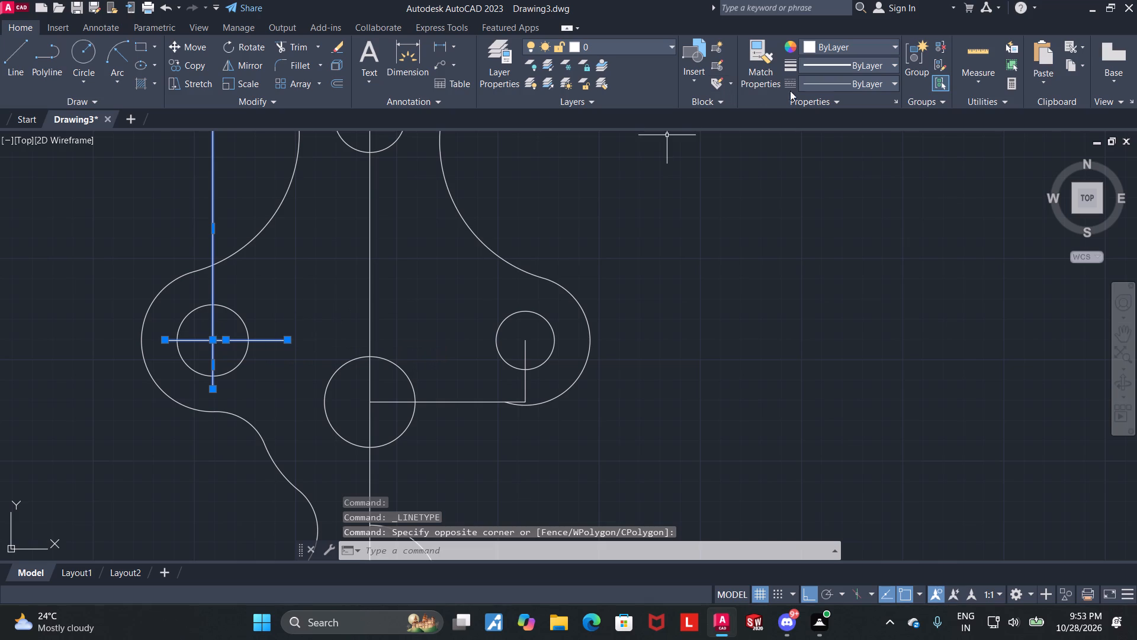
pyautogui.click(853, 79)
pyautogui.click(844, 138)
pyautogui.click(849, 51)
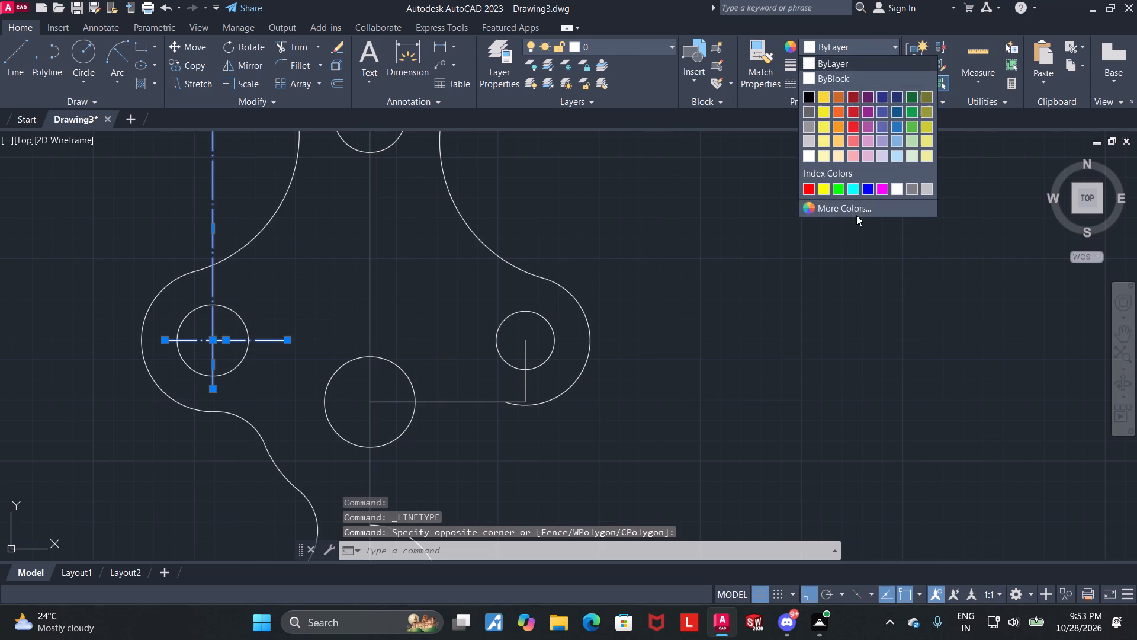
pyautogui.click(850, 193)
pyautogui.press('Escape')
# Trim the left hole's vertical centre line above the outline and the top horizontal line outside the topmost outer arc.
pyautogui.scroll(-2, 441, 244)
pyautogui.moveTo(445, 272); pyautogui.dragTo(432, 324, button='middle')
pyautogui.scroll(2, 354, 287)
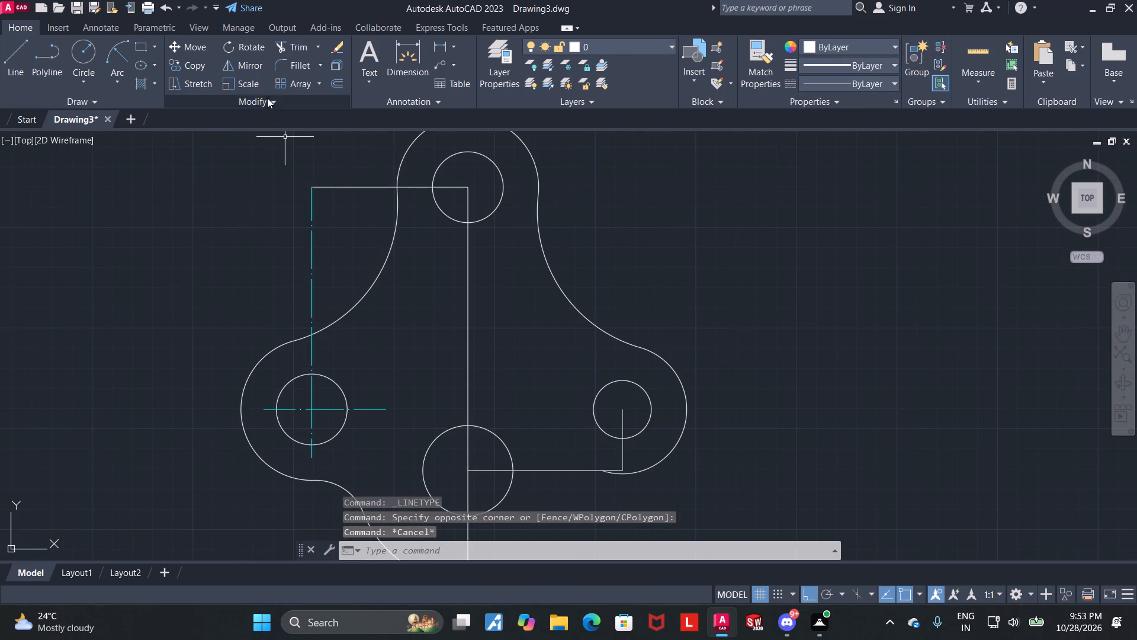
pyautogui.click(294, 48)
pyautogui.moveTo(336, 235); pyautogui.dragTo(275, 232)
pyautogui.moveTo(355, 189); pyautogui.dragTo(352, 149)
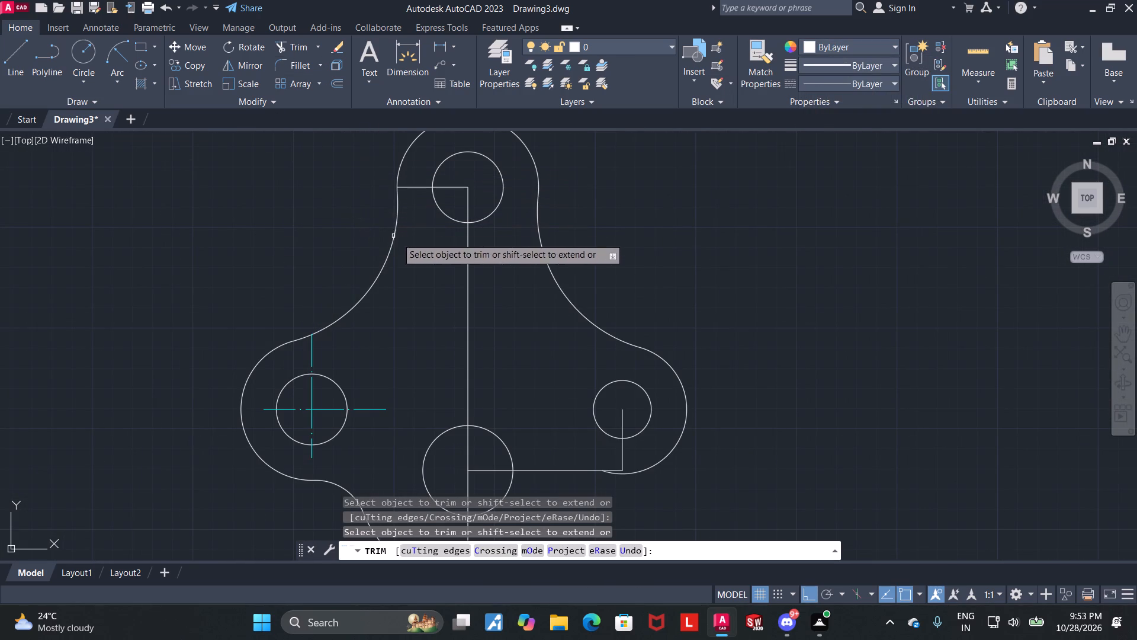
pyautogui.press('Escape')
# Draw a horizontal line from the top hole's centre rightward to just past the outer arc.
pyautogui.moveTo(555, 279); pyautogui.dragTo(541, 249, button='middle')
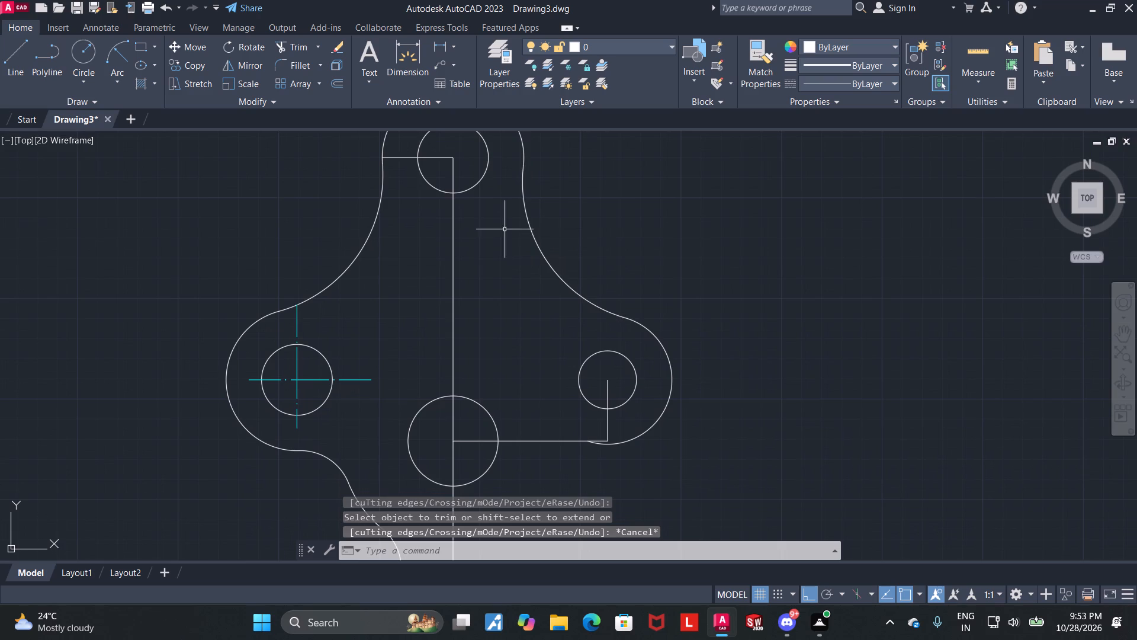
pyautogui.middleClick(395, 280)
pyautogui.middleClick(390, 297)
pyautogui.moveTo(407, 289); pyautogui.dragTo(403, 333, button='middle')
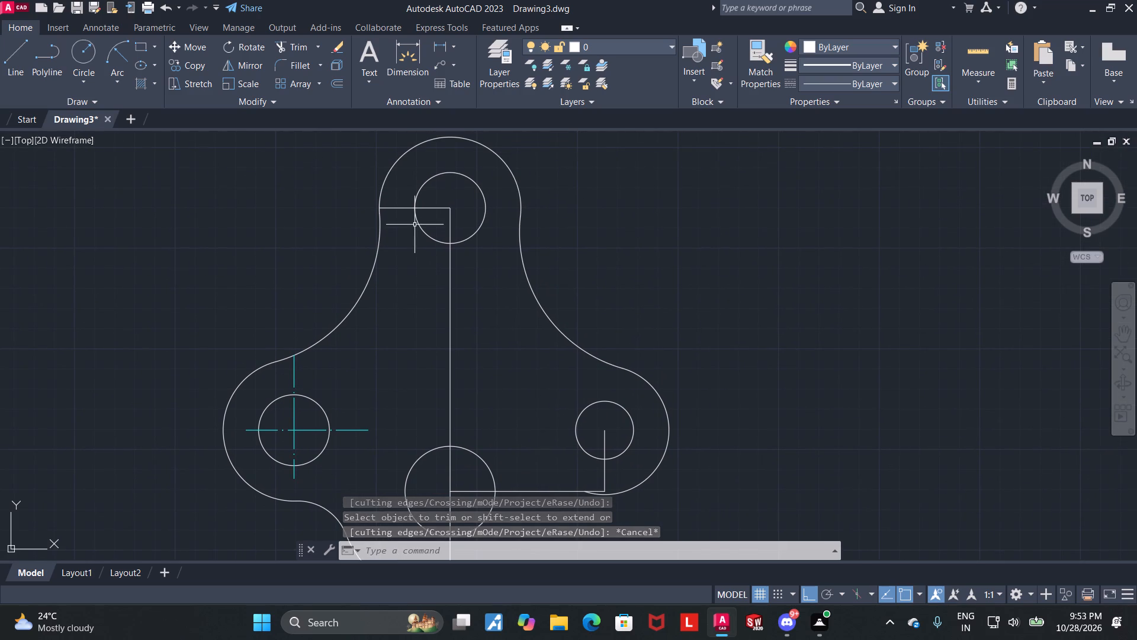
pyautogui.click(22, 44)
pyautogui.scroll(2, 435, 226)
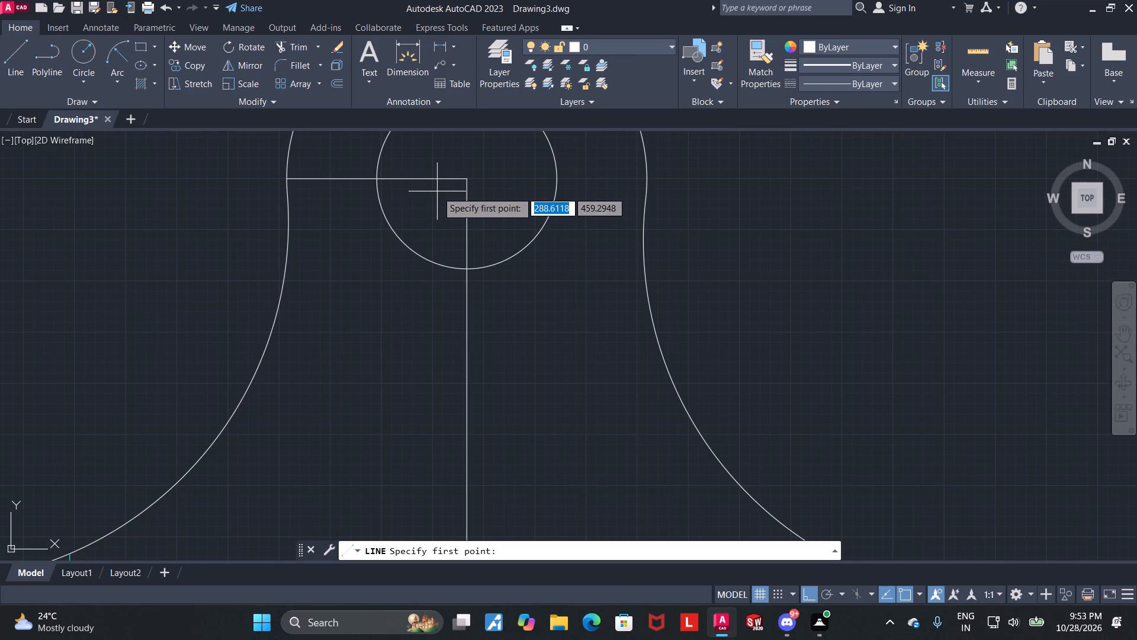
pyautogui.click(470, 181)
pyautogui.click(681, 171)
pyautogui.press('Escape')
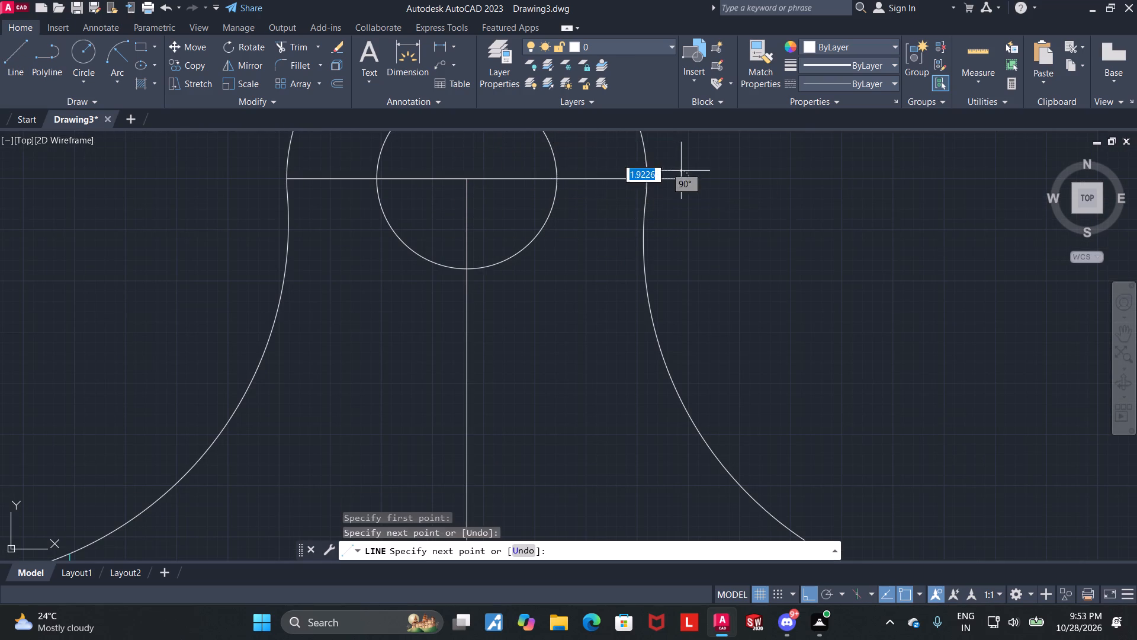
# Draw a vertical line from the top hole's centre up to just beyond the outer arc.
pyautogui.moveTo(546, 271); pyautogui.dragTo(519, 394, button='middle')
pyautogui.click(11, 60)
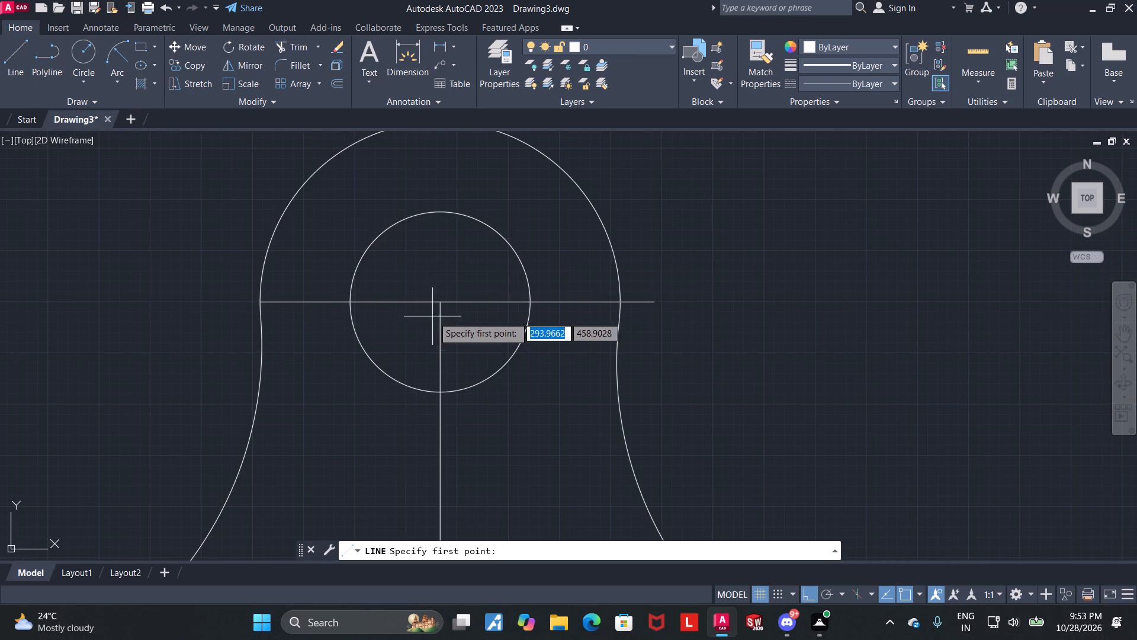
pyautogui.click(439, 300)
pyautogui.scroll(-1, 439, 317)
pyautogui.click(442, 157)
pyautogui.press('Escape')
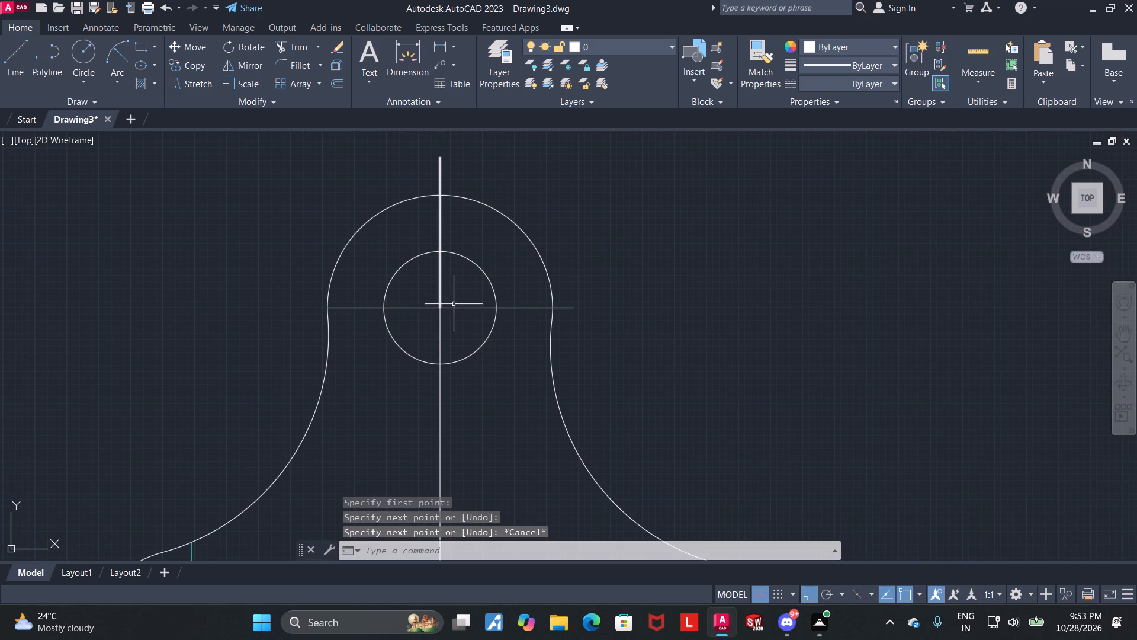
# Join the horizontal and vertical lines meeting at the top hole's centre.
pyautogui.click(454, 334)
pyautogui.click(425, 280)
pyautogui.press('j')
pyautogui.press('Return')
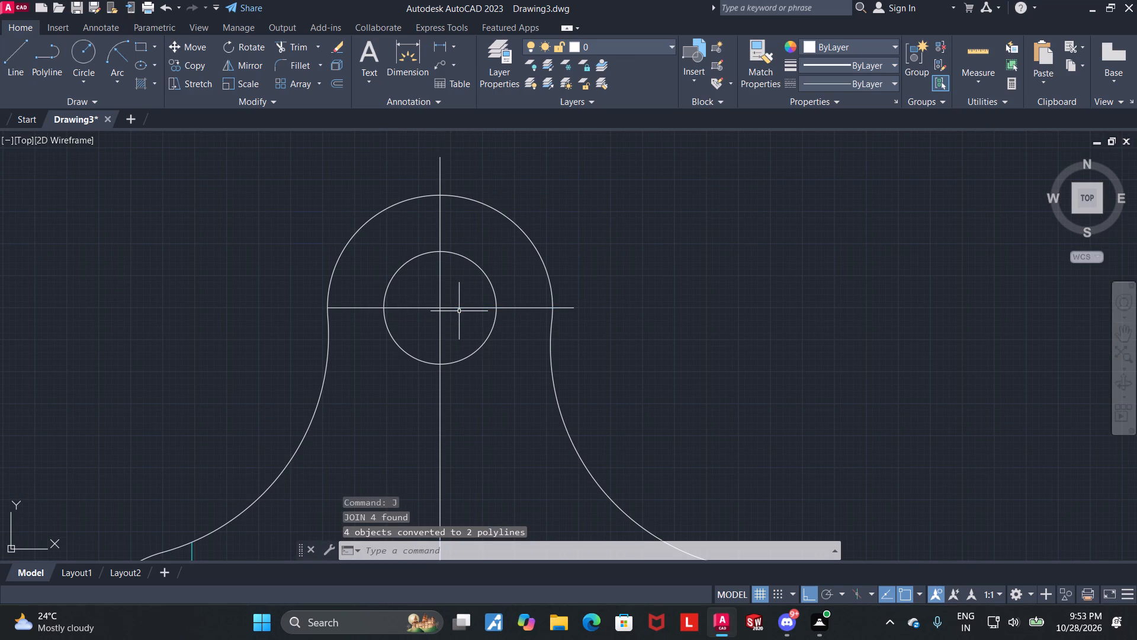
# Set the joined lines through the top hole to linetype ACAD_ISO04W100 and colour cyan.
pyautogui.click(461, 329)
pyautogui.click(429, 285)
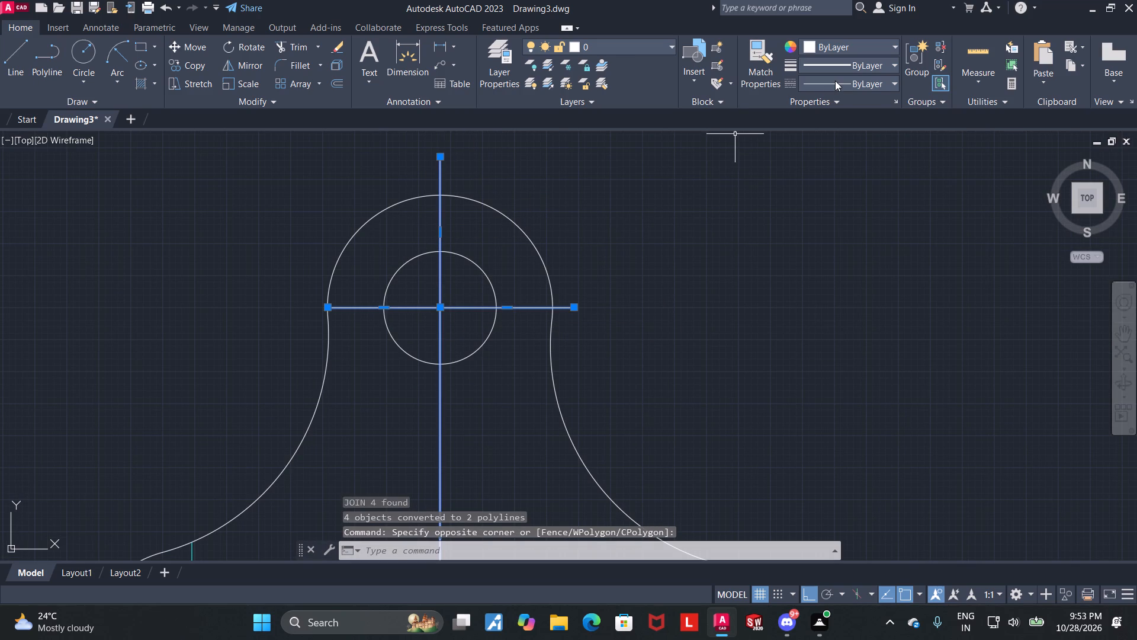
pyautogui.click(835, 81)
pyautogui.click(850, 131)
pyautogui.click(855, 50)
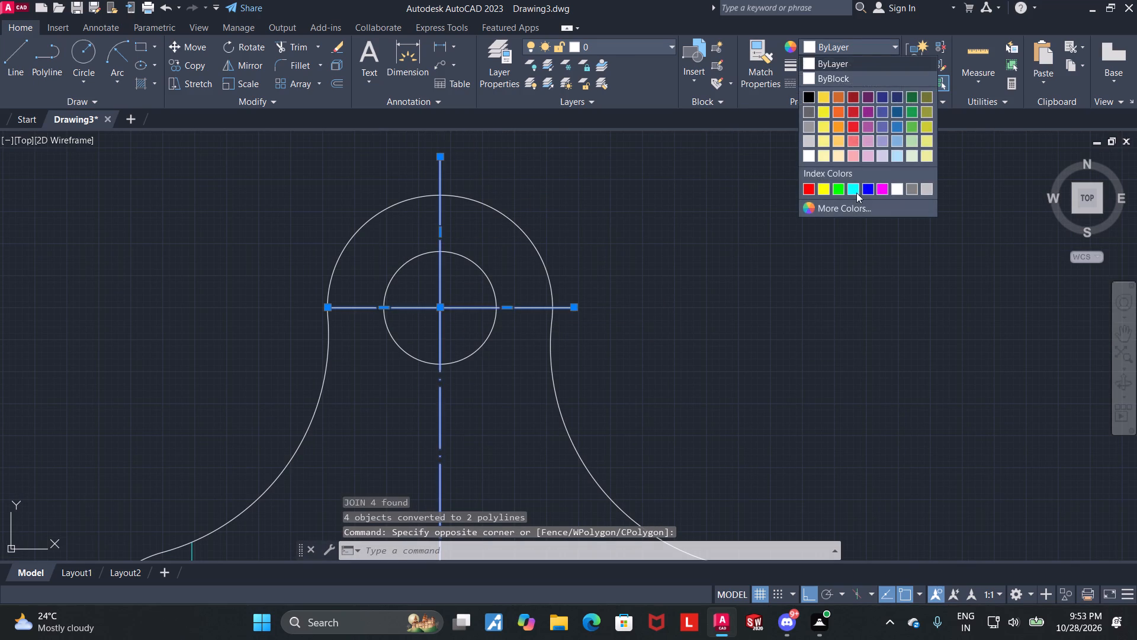
pyautogui.click(856, 194)
pyautogui.press('Escape')
# Draw a vertical line about 68 long from the bottom hole's centre down past its outer arc.
pyautogui.scroll(-3, 720, 214)
pyautogui.moveTo(735, 320); pyautogui.dragTo(696, 276, button='middle')
pyautogui.moveTo(710, 375); pyautogui.dragTo(689, 328, button='middle')
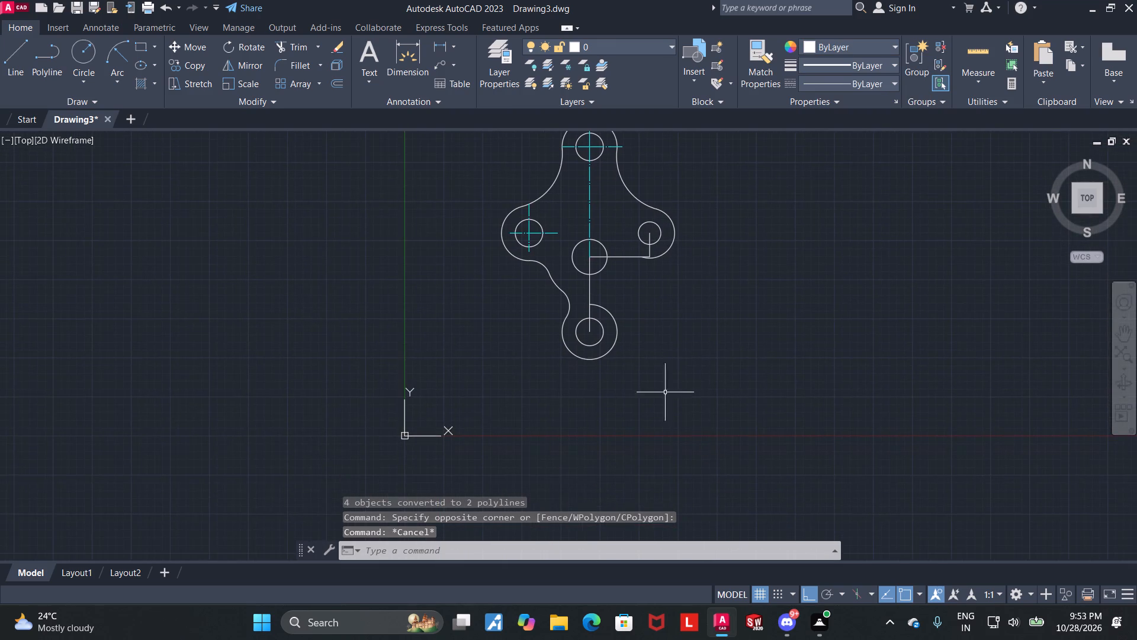
pyautogui.scroll(2, 665, 393)
pyautogui.moveTo(612, 334); pyautogui.dragTo(619, 430, button='middle')
pyautogui.click(14, 50)
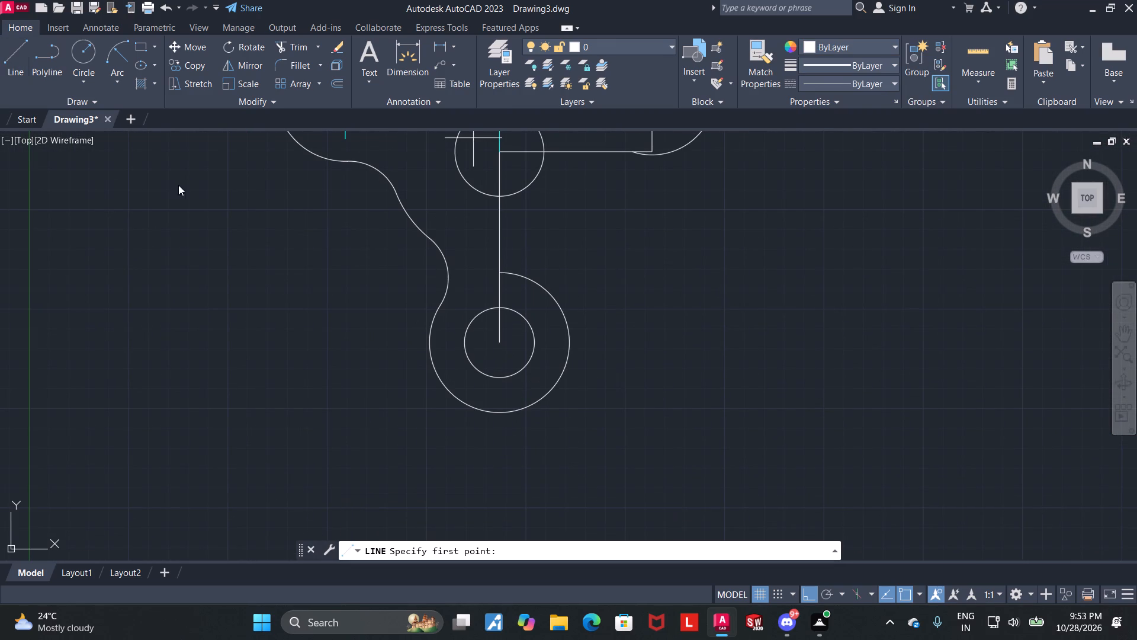
pyautogui.click(499, 338)
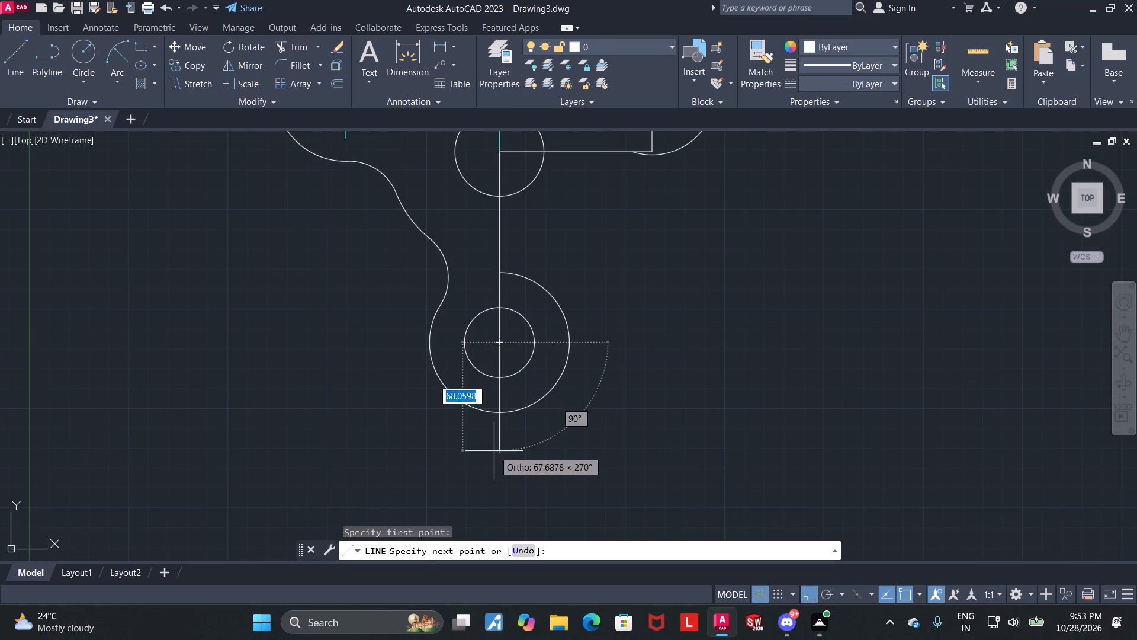
pyautogui.click(494, 452)
pyautogui.press('Escape')
# Join the vertical lines running through the bottom hole to the cyan vertical centre line above them.
pyautogui.click(515, 356)
pyautogui.click(496, 334)
pyautogui.moveTo(658, 314); pyautogui.dragTo(642, 443, button='middle')
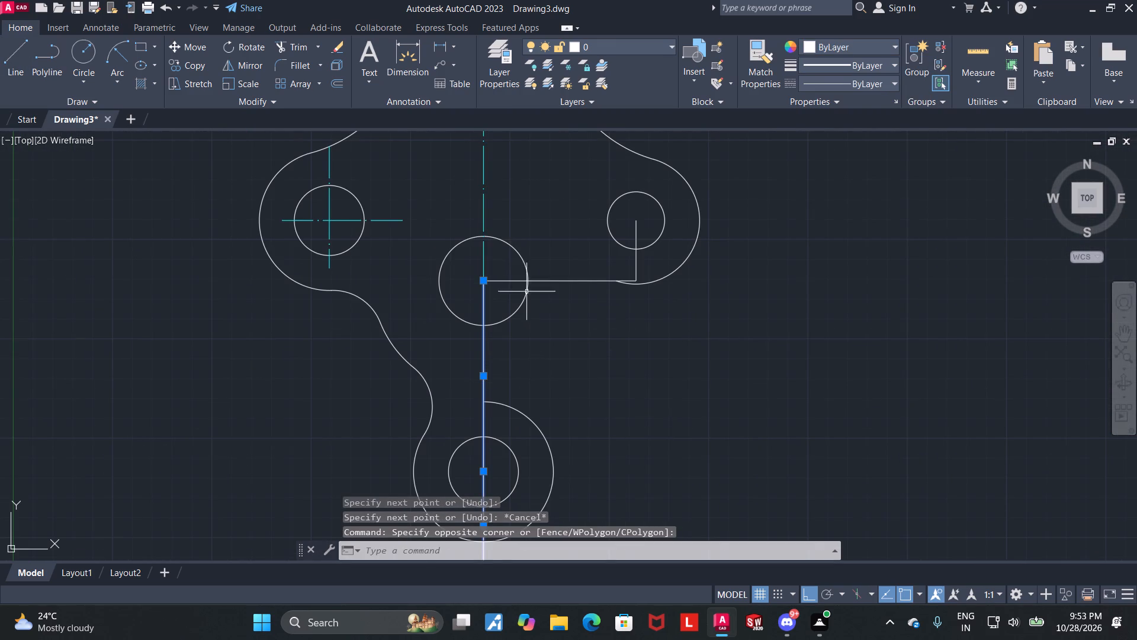
pyautogui.click(485, 241)
pyautogui.press('j')
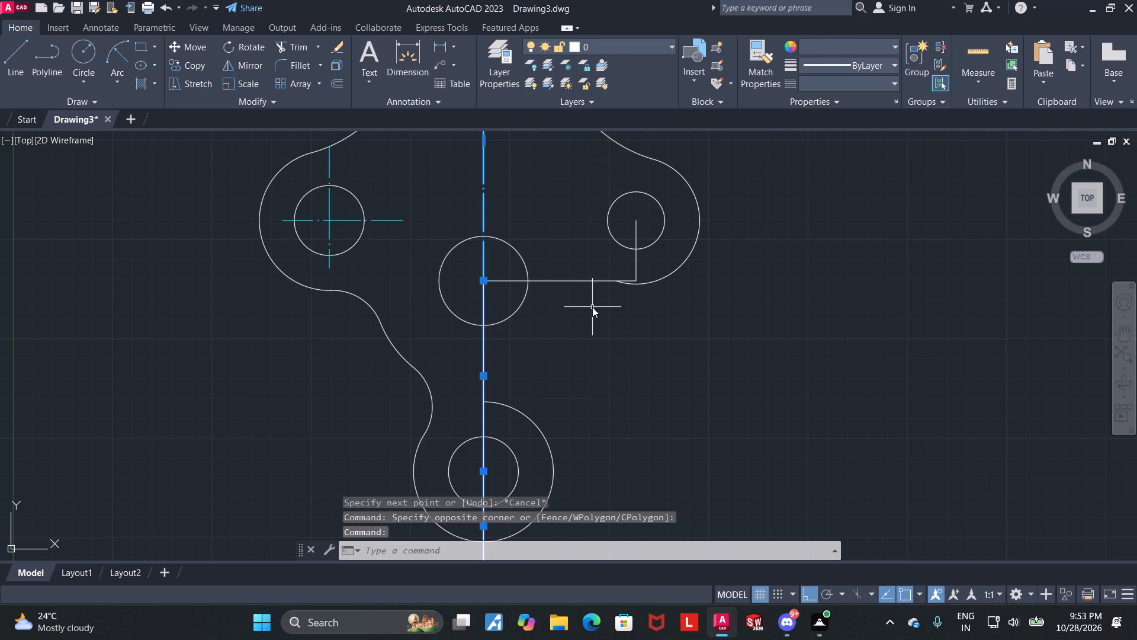
pyautogui.press('Return')
# Delete the horizontal construction line running from the central hole's centre toward the right hole.
pyautogui.scroll(-2, 536, 321)
pyautogui.moveTo(574, 340); pyautogui.dragTo(563, 388, button='middle')
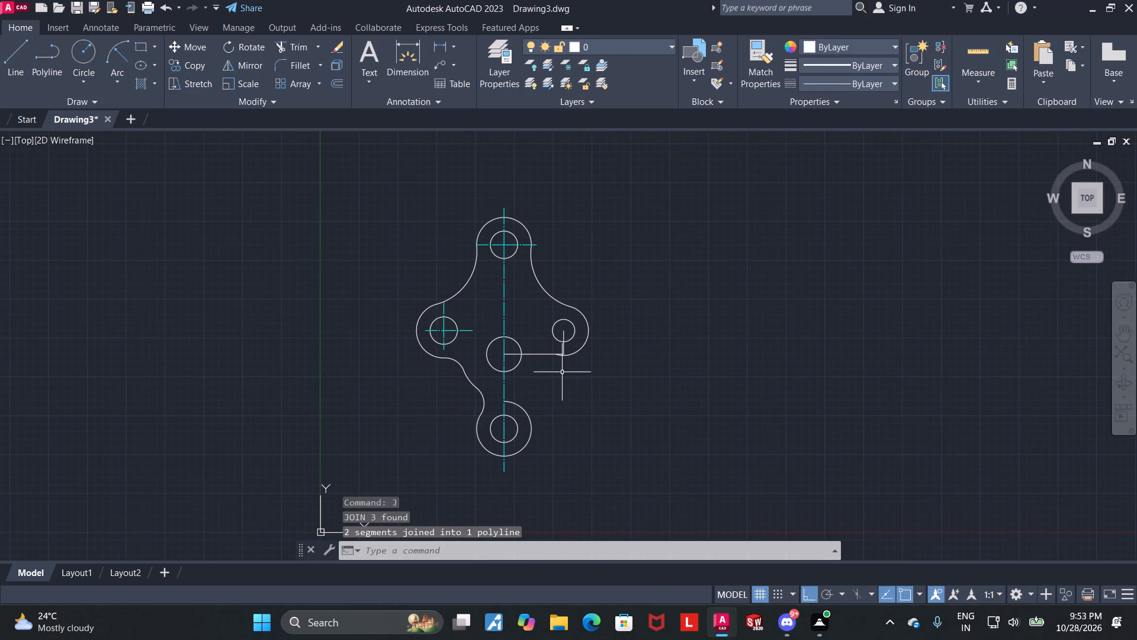
pyautogui.scroll(1, 592, 366)
pyautogui.scroll(1, 467, 344)
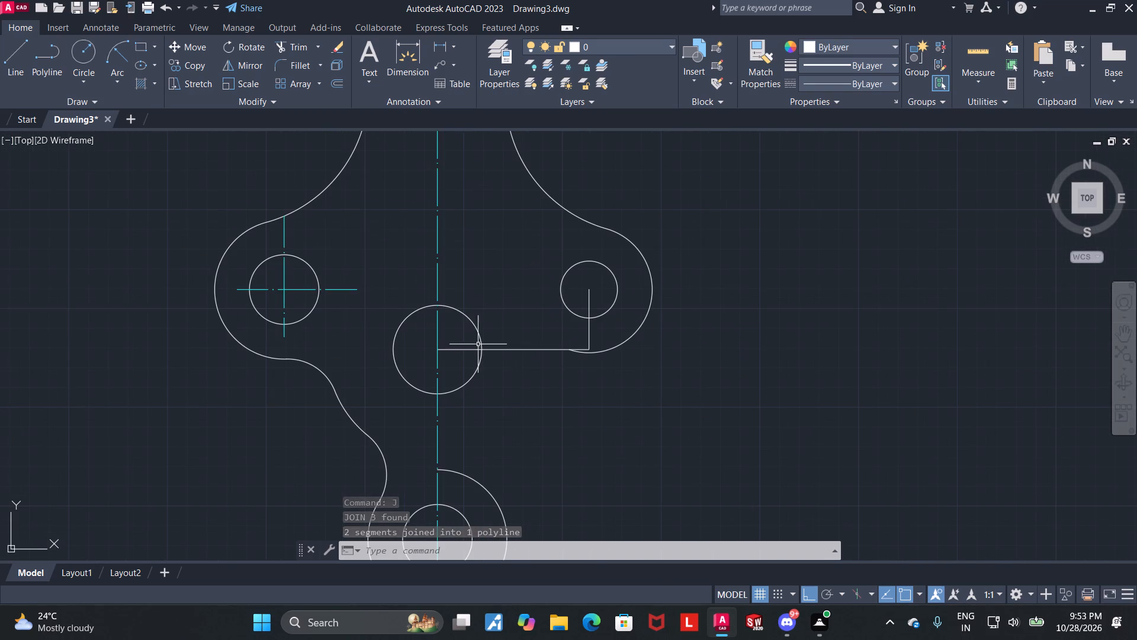
pyautogui.click(553, 351)
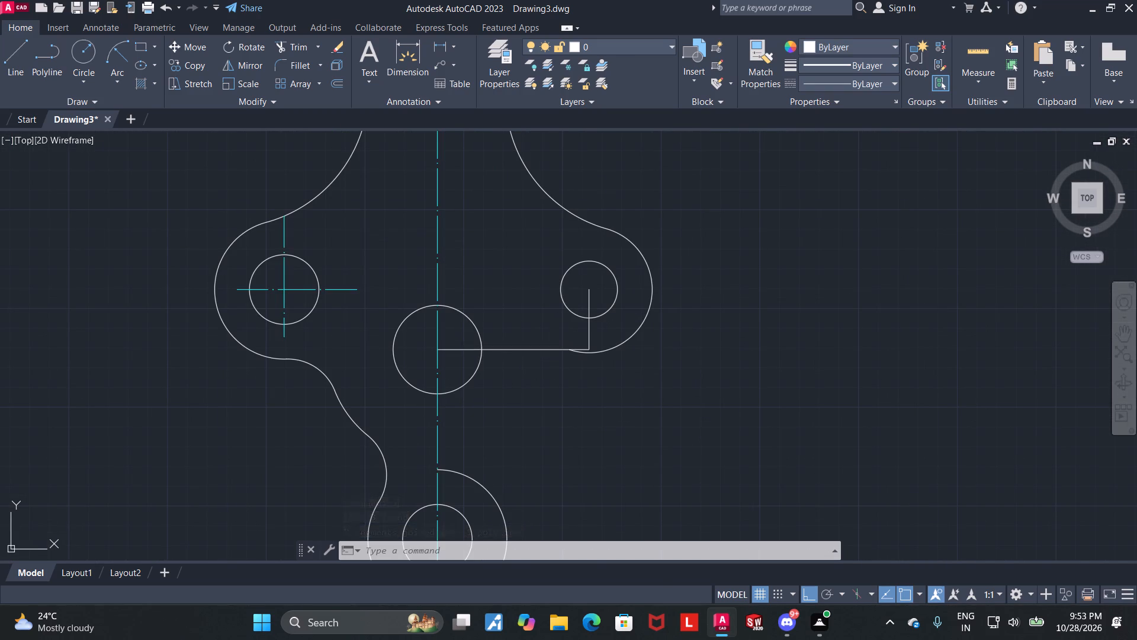
pyautogui.press('Delete')
# Draw a horizontal line through the central hole's centre, extending past the hole on both sides.
pyautogui.click(26, 47)
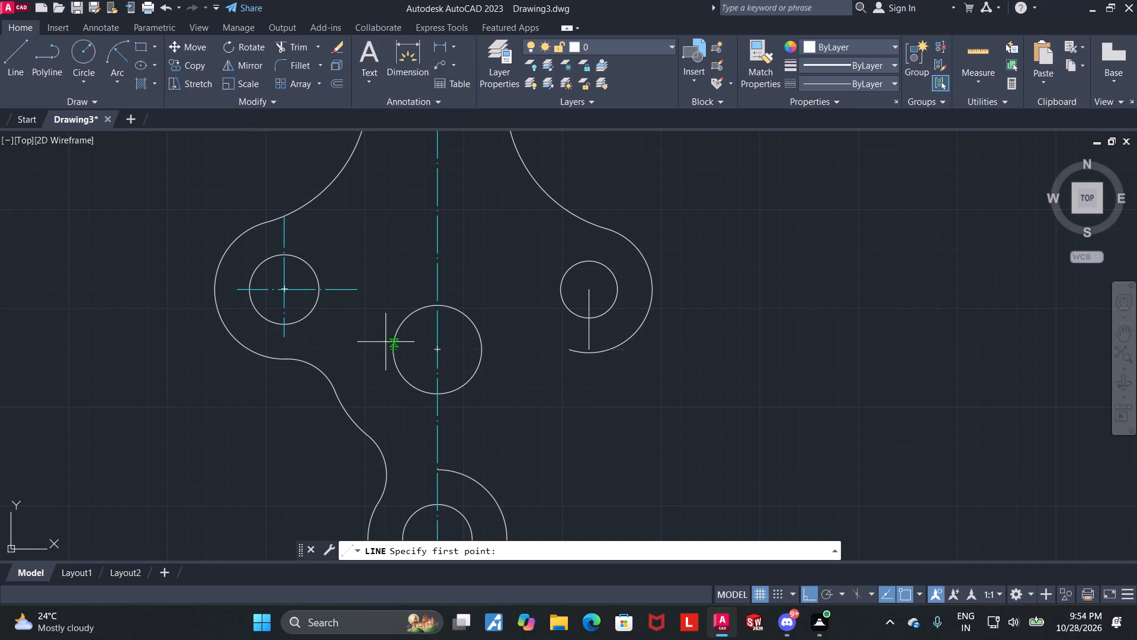
pyautogui.click(349, 349)
pyautogui.click(544, 336)
pyautogui.press('Escape')
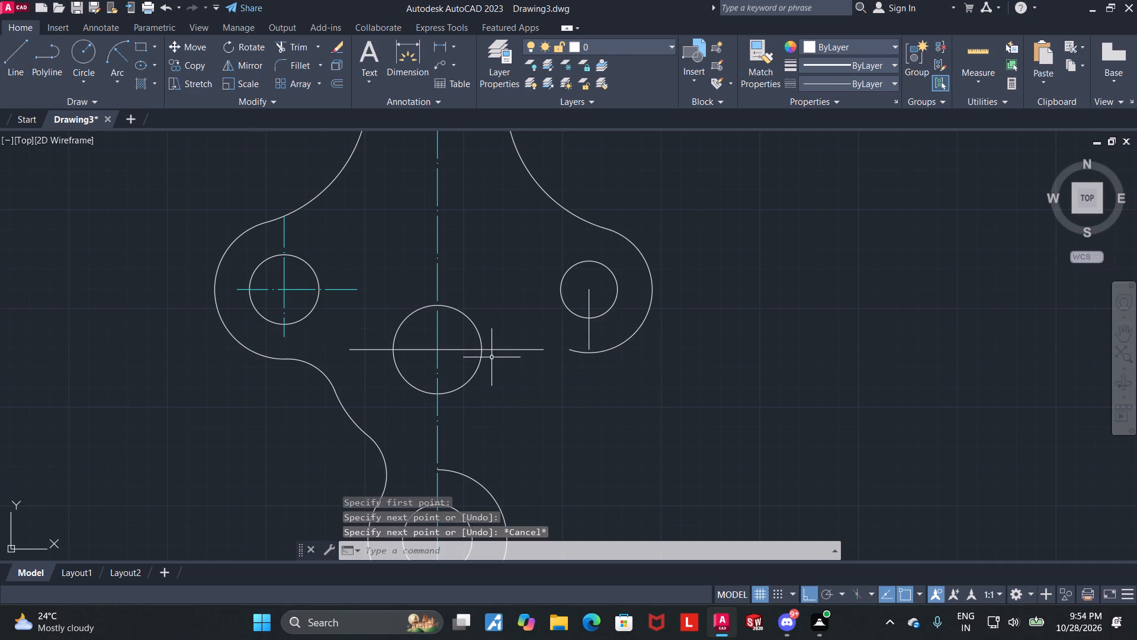
# Set the central hole's horizontal line to linetype ACAD_ISO04W100 and colour cyan.
pyautogui.click(460, 350)
pyautogui.click(853, 89)
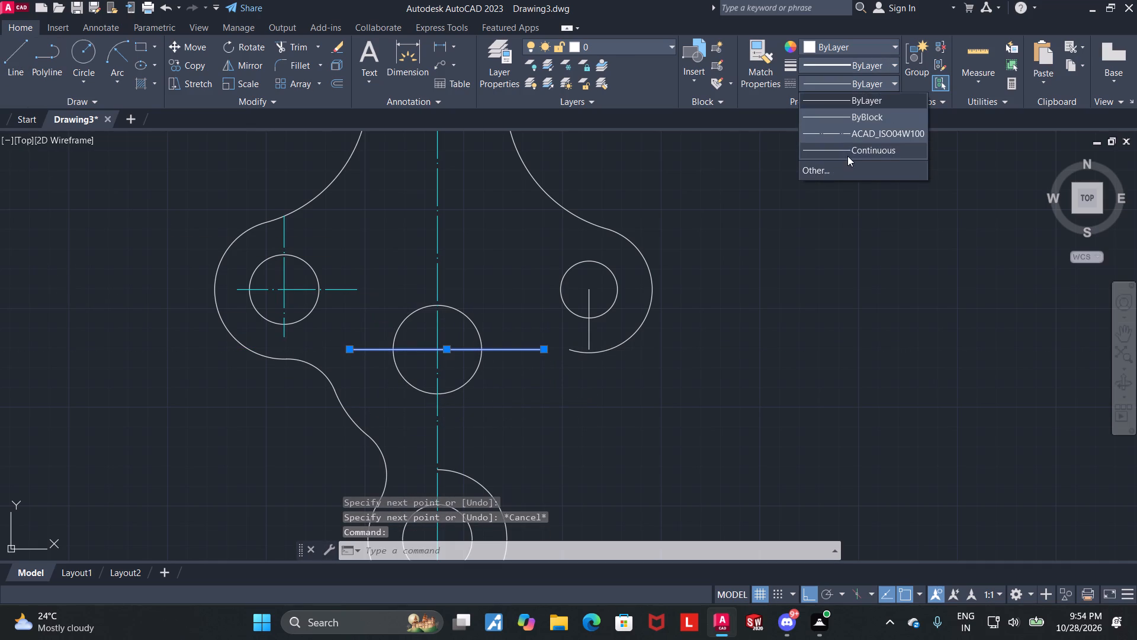
pyautogui.click(847, 142)
pyautogui.click(853, 78)
pyautogui.click(846, 125)
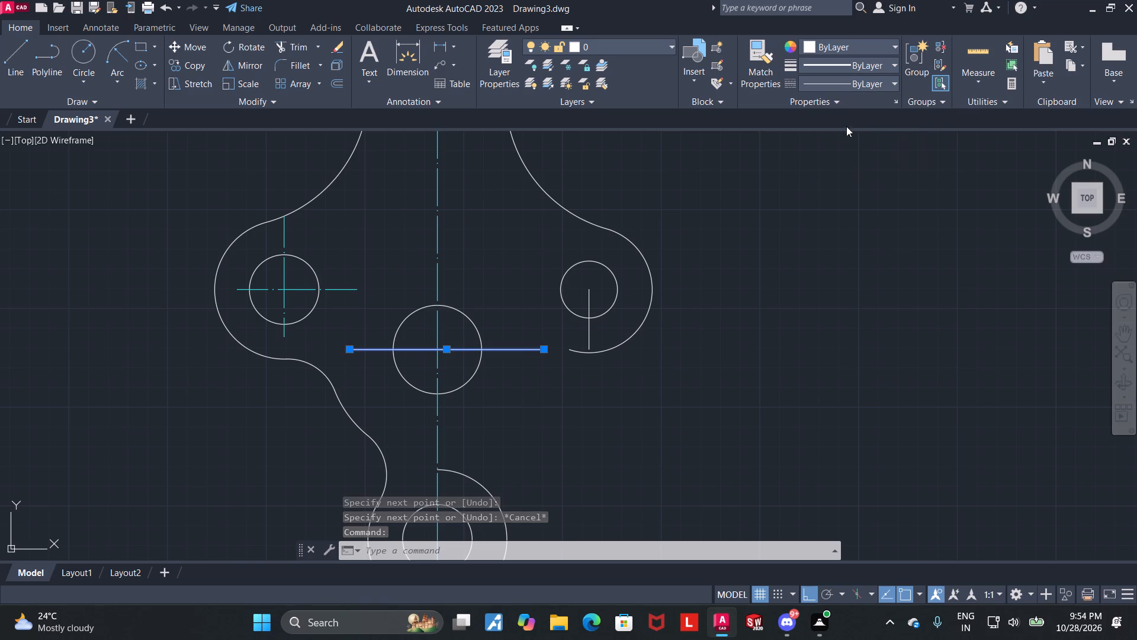
pyautogui.click(852, 78)
pyautogui.click(857, 137)
pyautogui.click(866, 46)
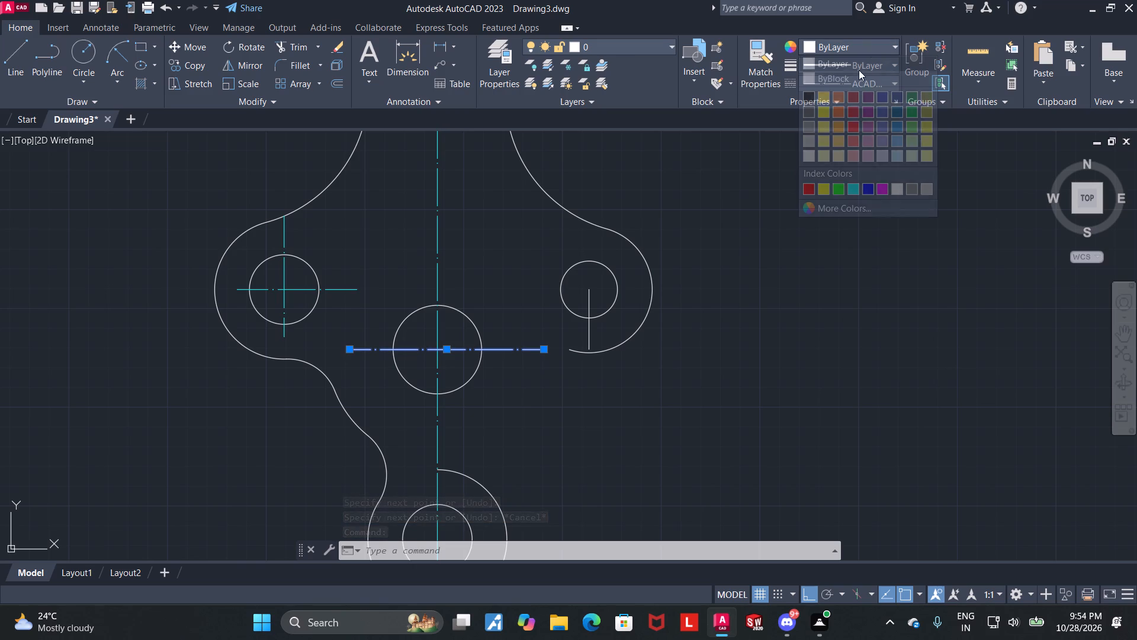
pyautogui.click(855, 184)
pyautogui.press('Escape')
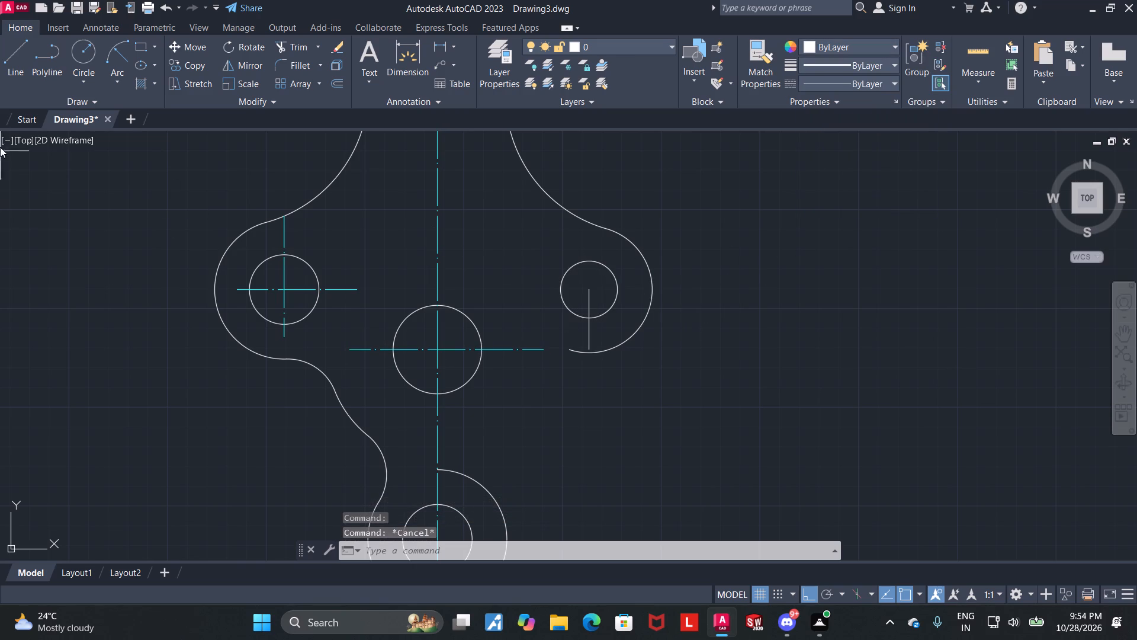
# Draw a horizontal line through the right hole's centre, extending slightly past the hole on both sides.
pyautogui.click(11, 69)
pyautogui.scroll(2, 644, 220)
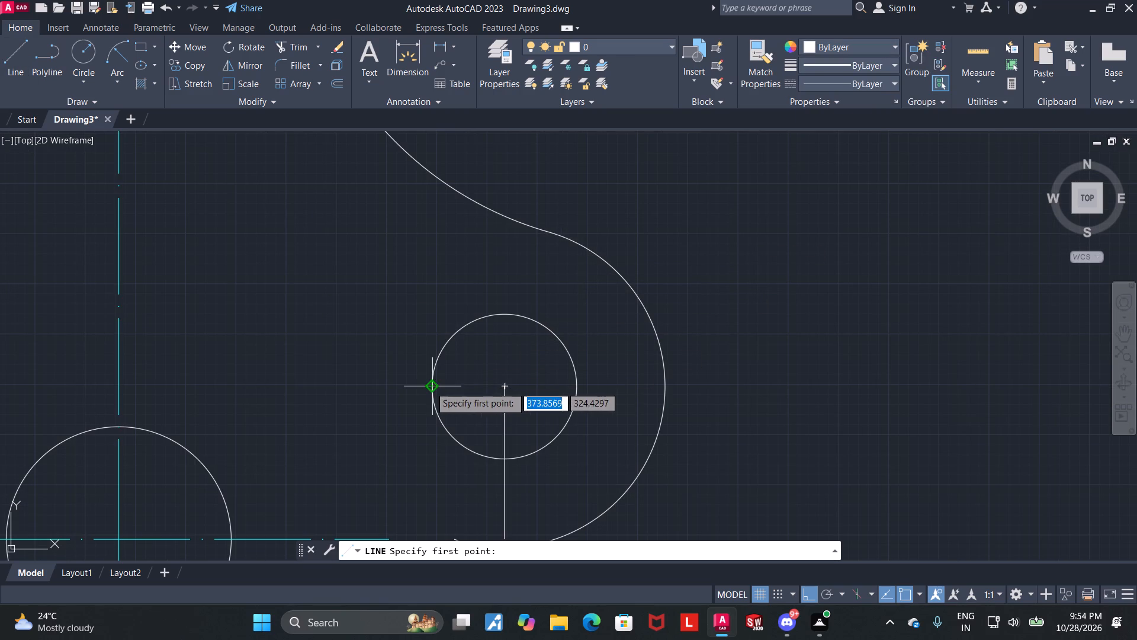
pyautogui.click(408, 385)
pyautogui.click(621, 357)
pyautogui.press('Escape')
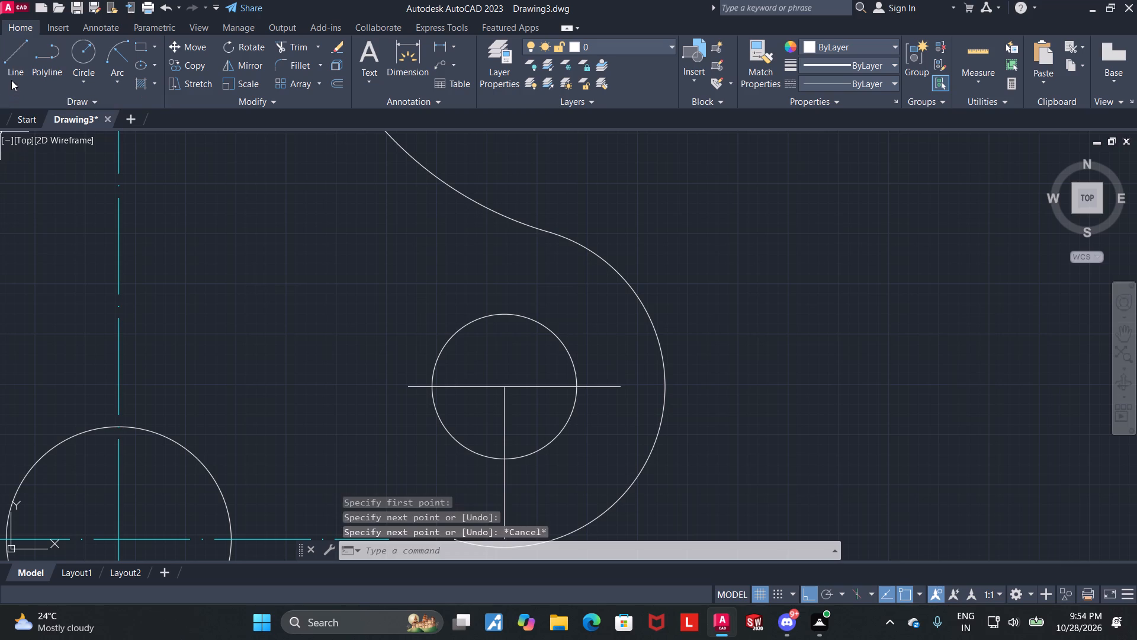
# Draw a vertical line from the right hole's centre upward, extending past the top of the hole.
pyautogui.click(9, 69)
pyautogui.click(509, 384)
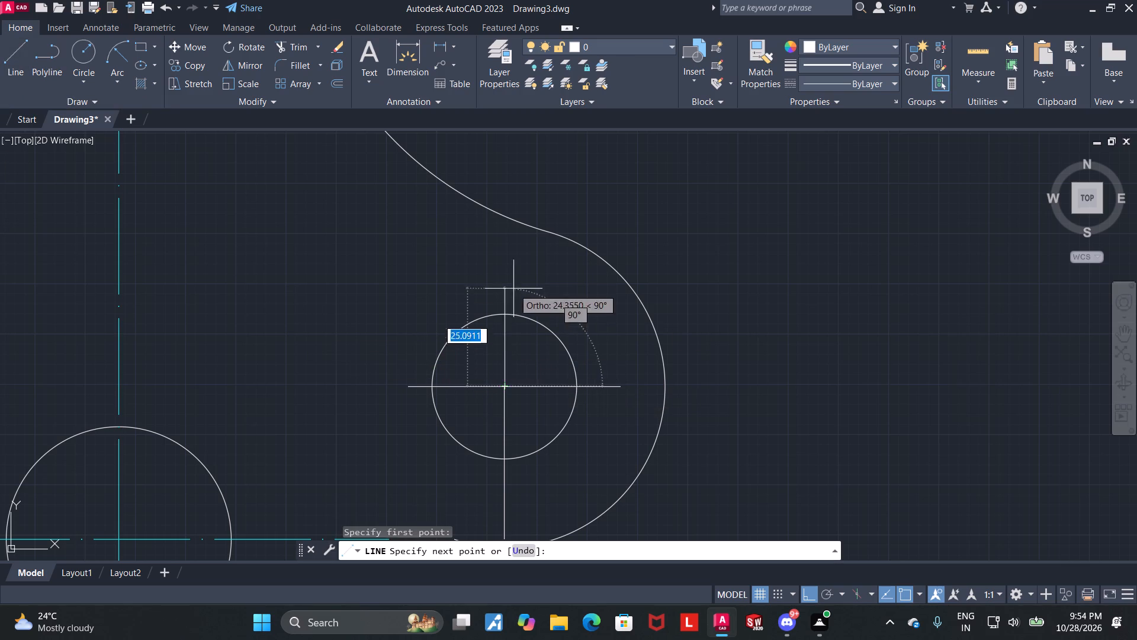
pyautogui.click(513, 266)
pyautogui.press('Escape')
# Set the right hole's horizontal and vertical lines to linetype ACAD_ISO04W100 and colour cyan.
pyautogui.moveTo(523, 426); pyautogui.dragTo(519, 418)
pyautogui.click(497, 382)
pyautogui.click(886, 88)
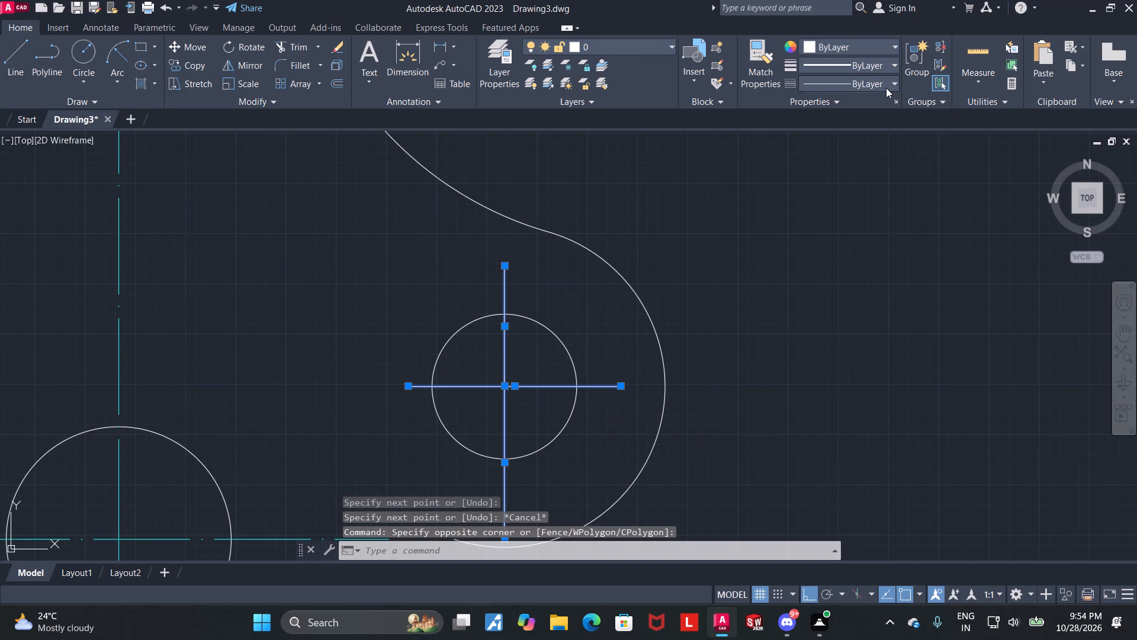
pyautogui.click(869, 130)
pyautogui.click(870, 44)
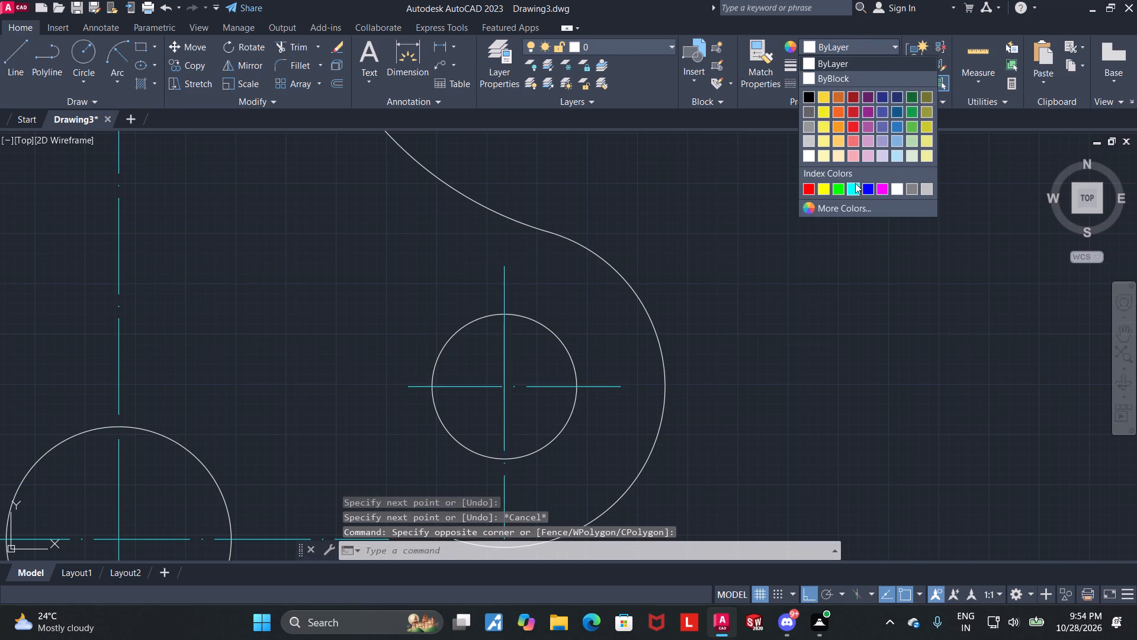
pyautogui.click(855, 183)
pyautogui.press('Escape')
# Trim the right hole's vertical centre line where it runs below the hole.
pyautogui.scroll(-1, 800, 197)
pyautogui.moveTo(775, 255); pyautogui.dragTo(702, 184, button='middle')
pyautogui.click(307, 46)
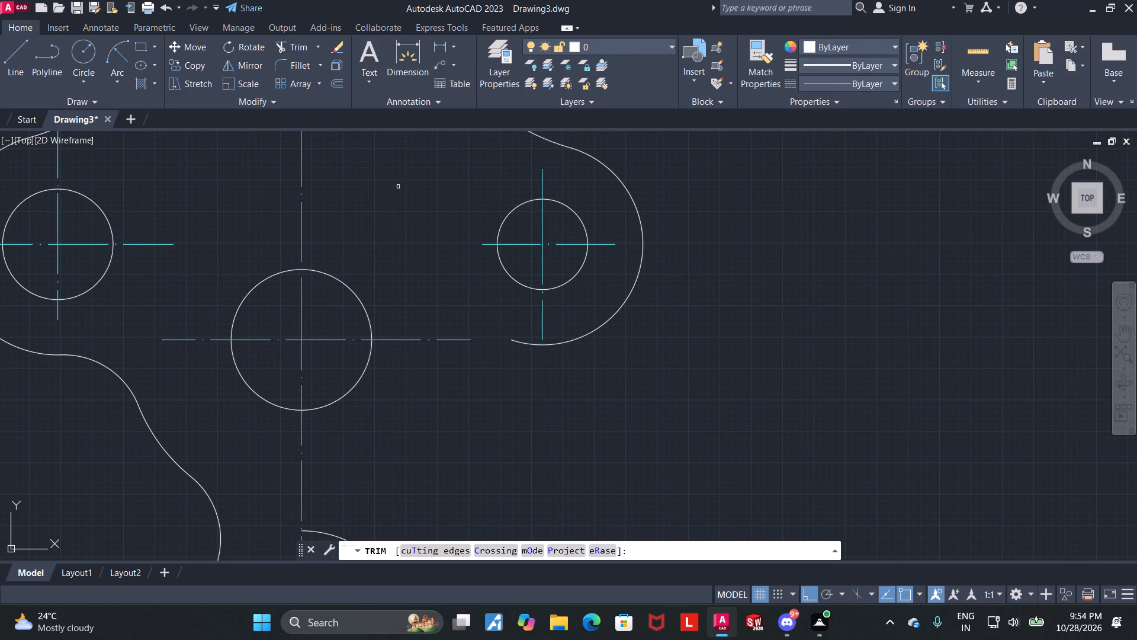
pyautogui.moveTo(566, 314); pyautogui.dragTo(503, 318)
pyautogui.press('Escape')
# Draw a line about 185 long from the central hole's centre, sloping down to the right at 50° below horizontal.
pyautogui.scroll(-1, 699, 338)
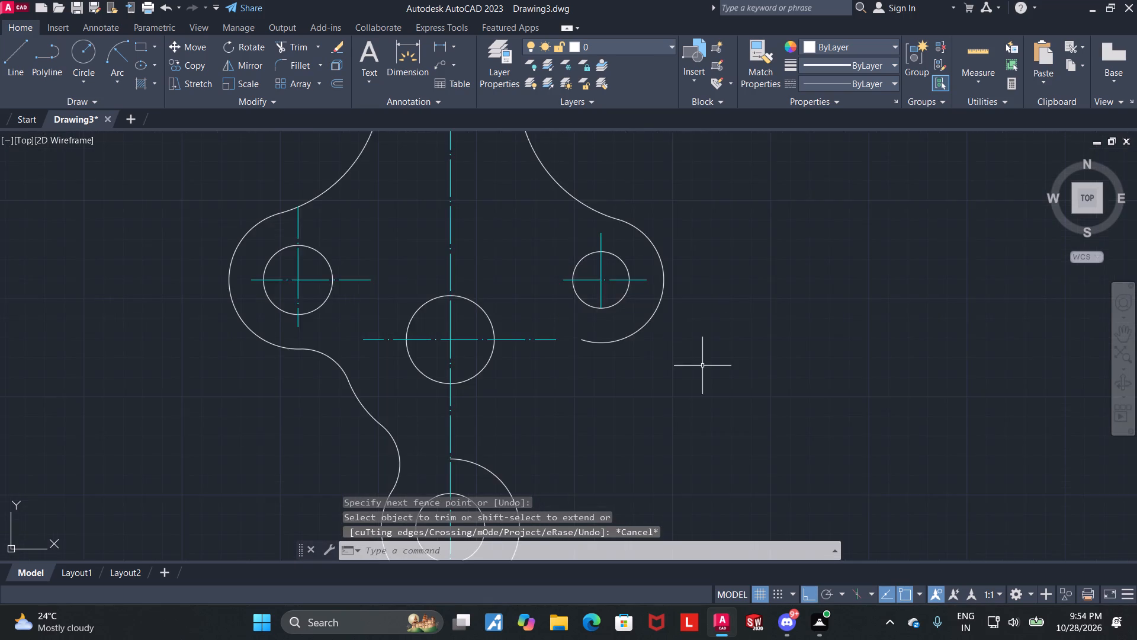
pyautogui.moveTo(697, 360); pyautogui.dragTo(661, 285, button='middle')
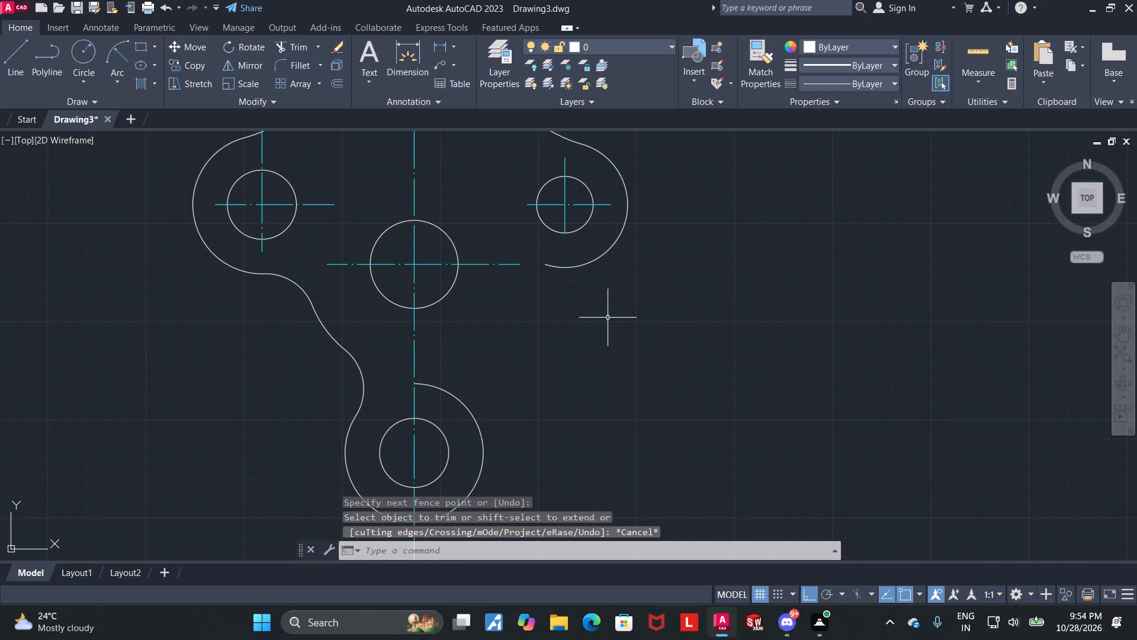
pyautogui.moveTo(609, 313); pyautogui.dragTo(601, 275, button='middle')
pyautogui.moveTo(592, 318); pyautogui.dragTo(584, 282, button='middle')
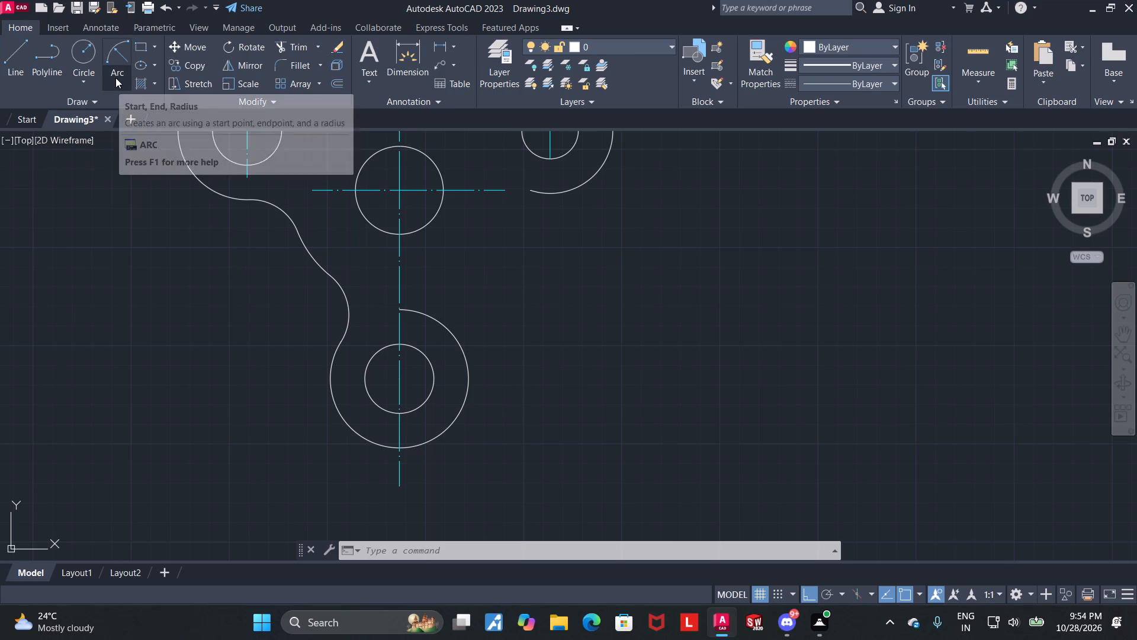
pyautogui.click(24, 61)
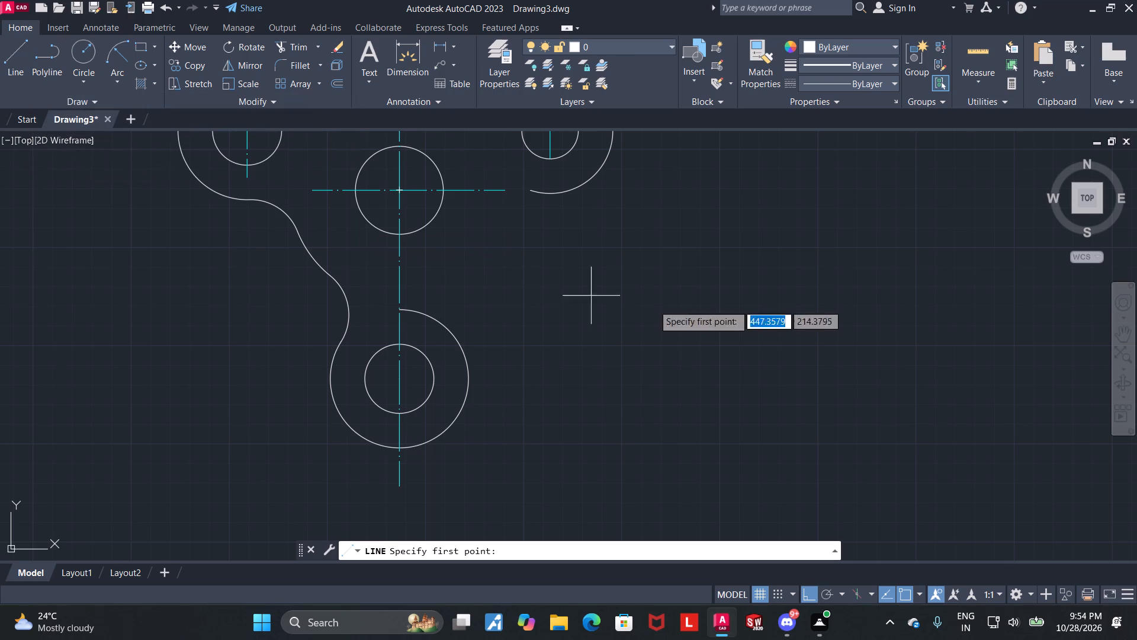
pyautogui.click(400, 190)
pyautogui.press('F8')
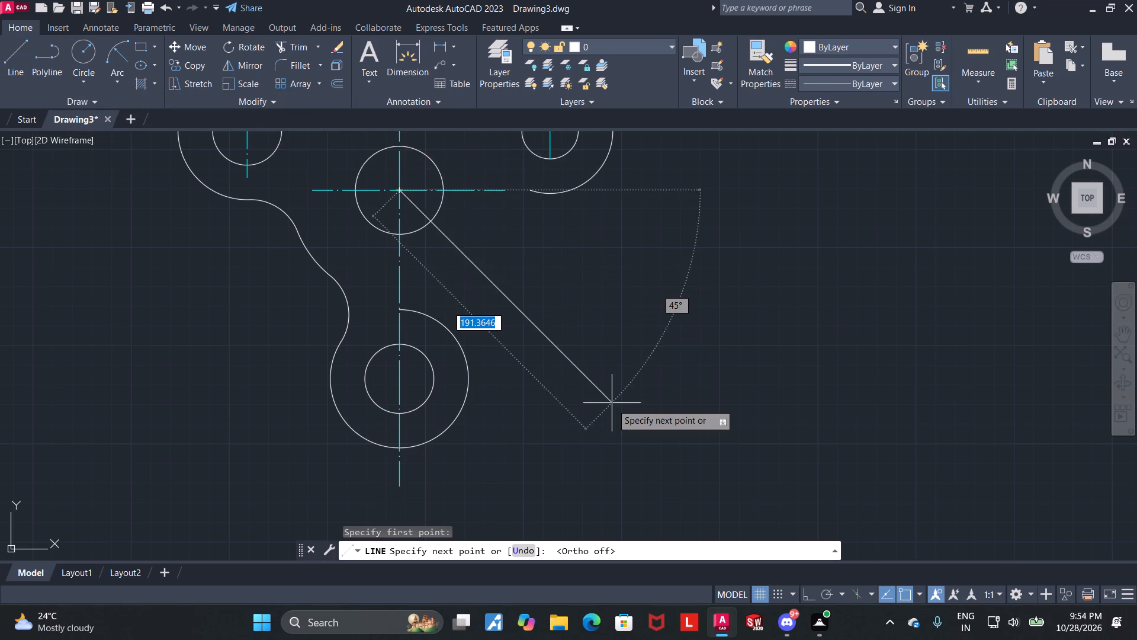
pyautogui.press('Tab')
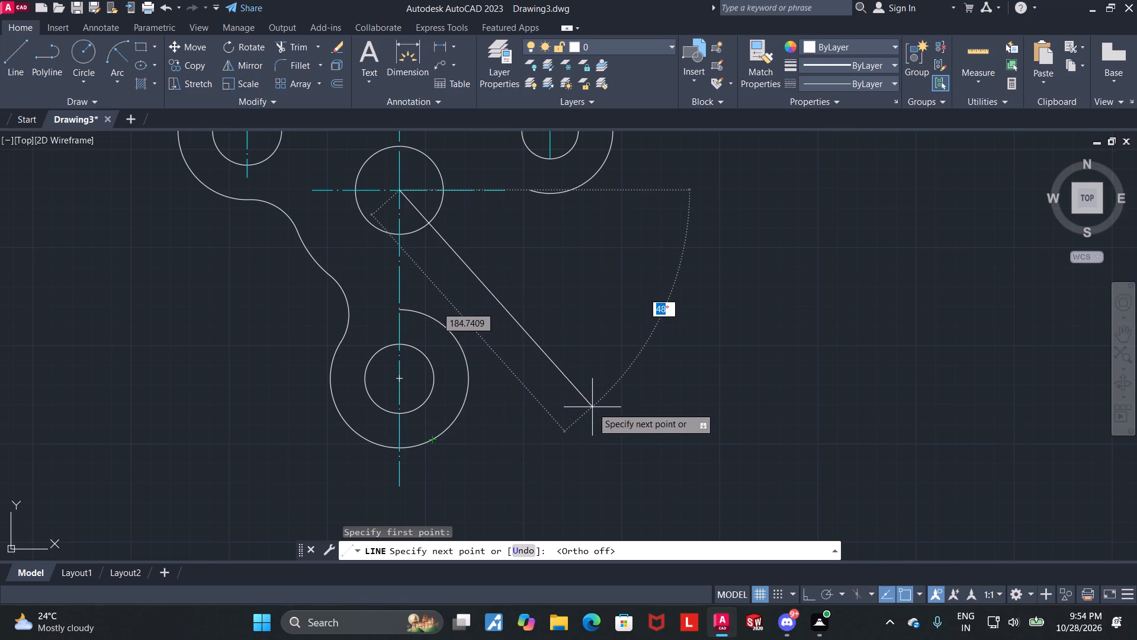
pyautogui.write('50')
pyautogui.press('Return')
pyautogui.press('Escape')
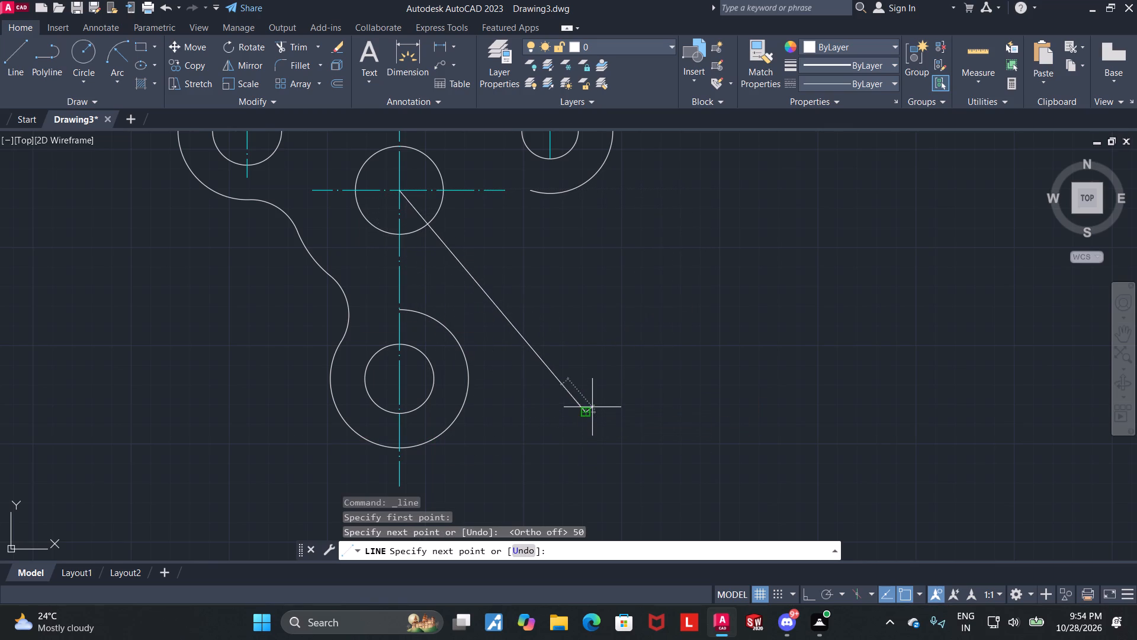
pyautogui.press('Escape')
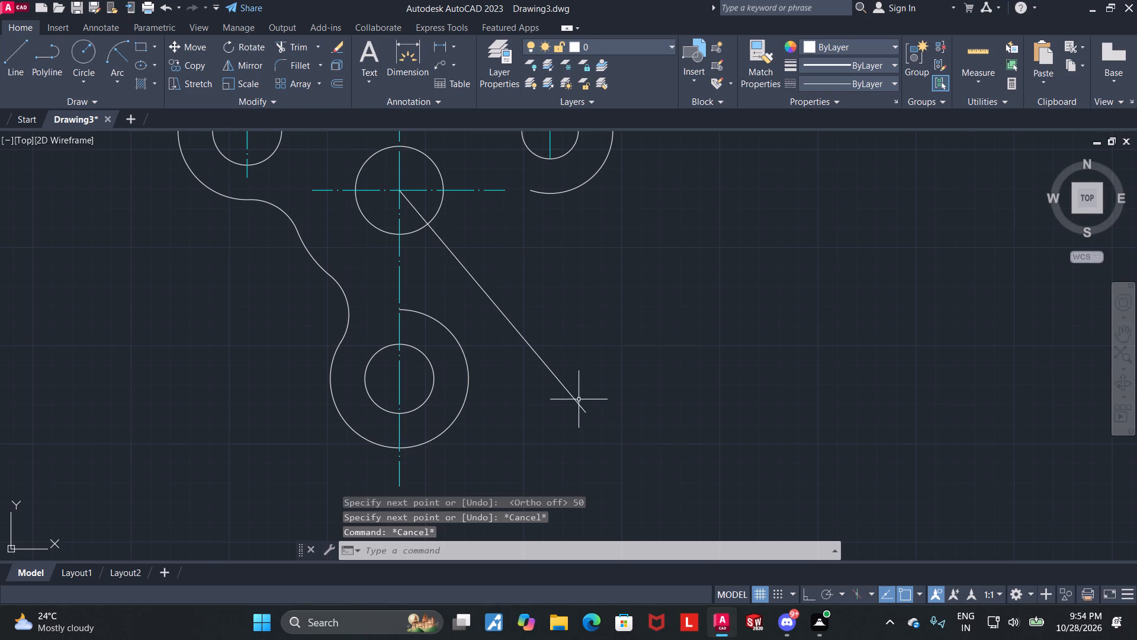
# Set the inclined 50° line to linetype ACAD_ISO04W100 and colour cyan.
pyautogui.click(576, 392)
pyautogui.press('Escape')
pyautogui.click(570, 395)
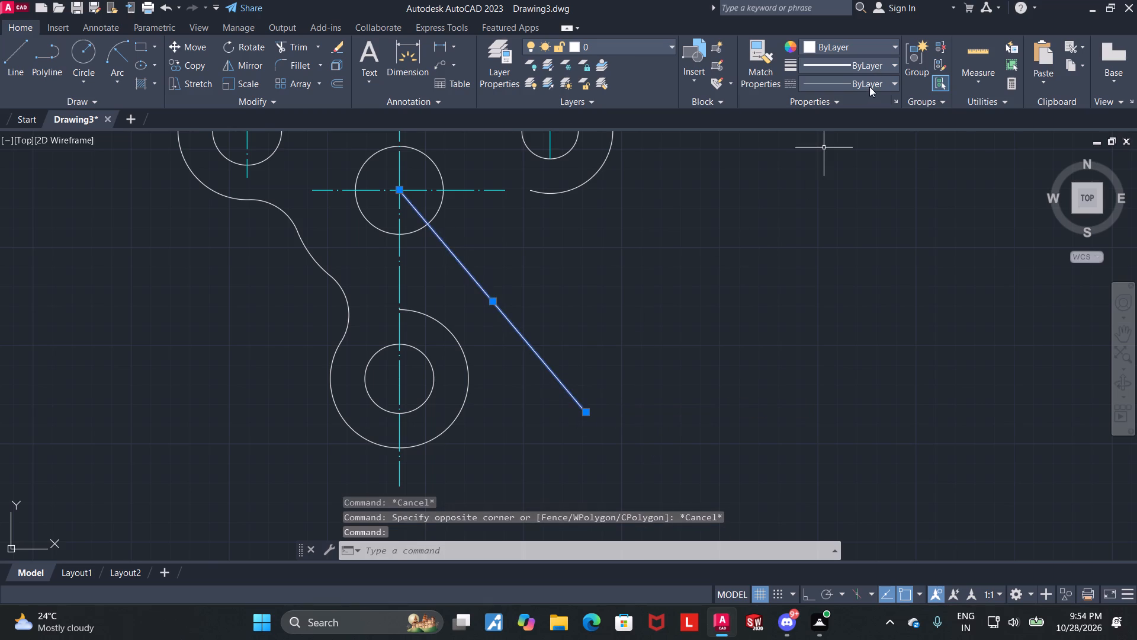
pyautogui.click(869, 88)
pyautogui.click(859, 136)
pyautogui.click(866, 41)
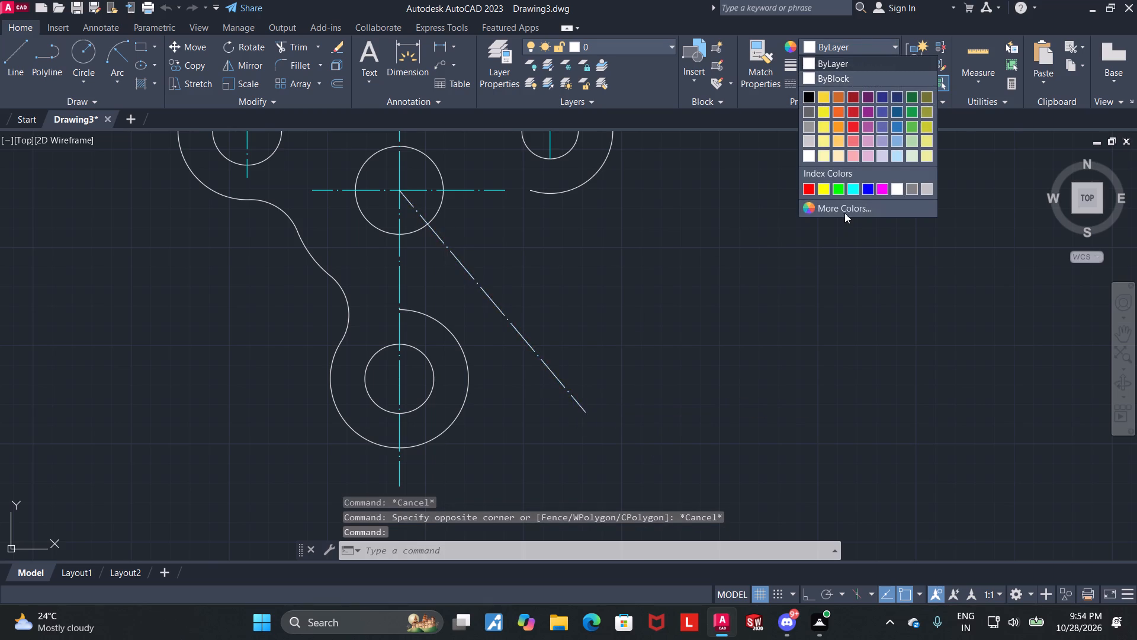
pyautogui.click(849, 193)
pyautogui.press('Escape')
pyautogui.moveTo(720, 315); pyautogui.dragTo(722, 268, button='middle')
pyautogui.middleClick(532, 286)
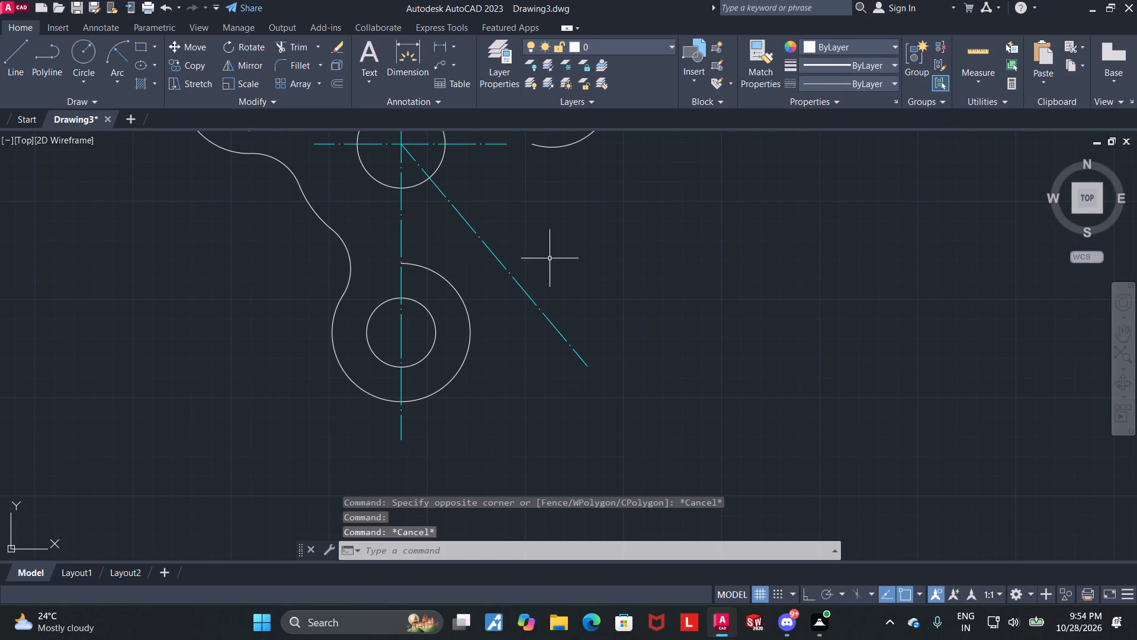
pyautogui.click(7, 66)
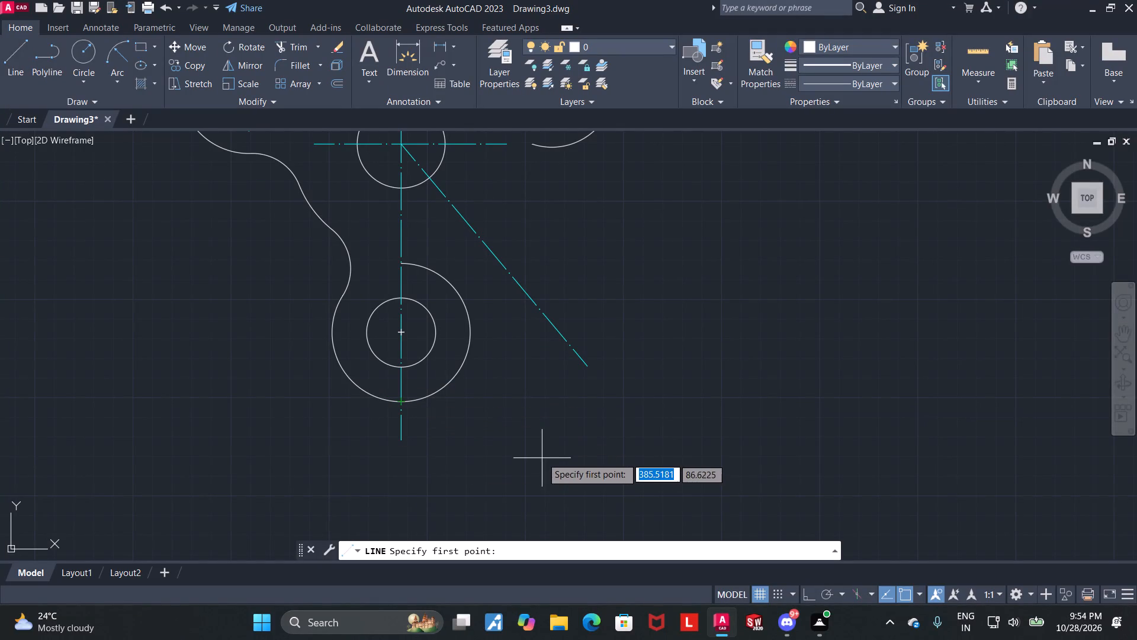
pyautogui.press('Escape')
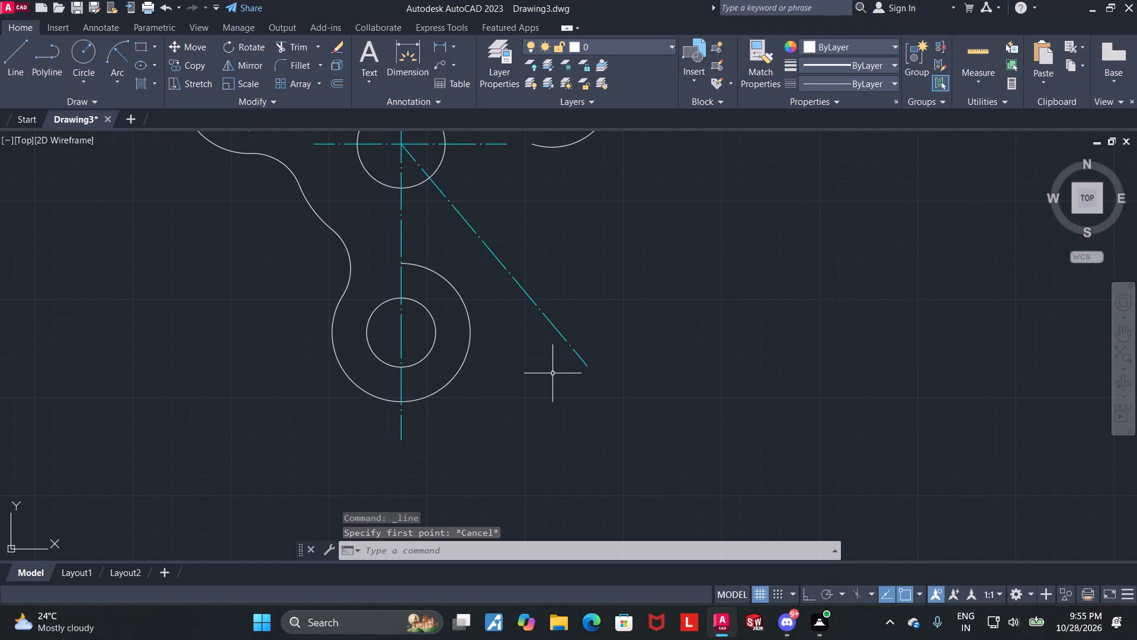
# Draw a Center, Start, End arc about the central hole's centre, from the bottom hole's centre to past the inclined line (radius 120).
pyautogui.moveTo(659, 302); pyautogui.dragTo(648, 367, button='middle')
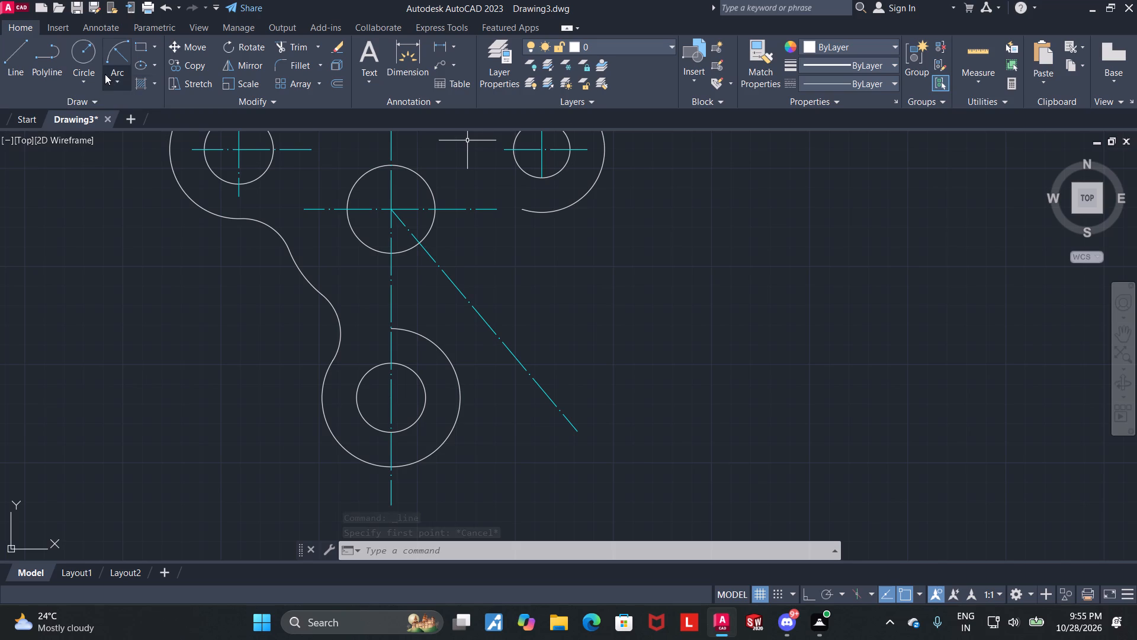
pyautogui.click(115, 78)
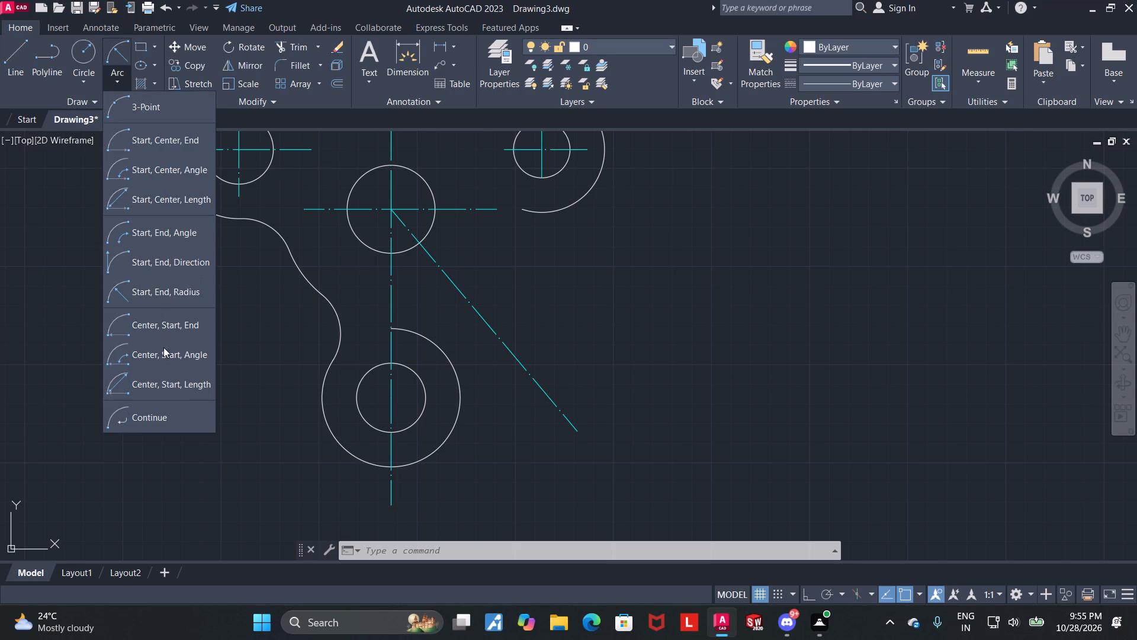
pyautogui.click(162, 329)
pyautogui.scroll(4, 393, 219)
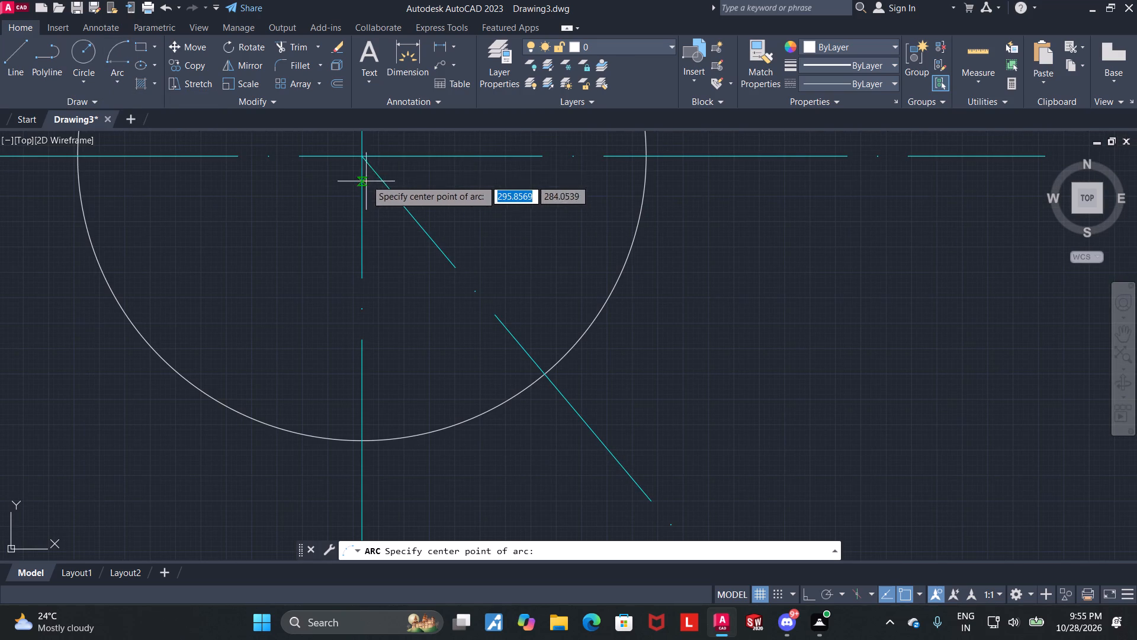
pyautogui.click(361, 156)
pyautogui.scroll(-4, 357, 218)
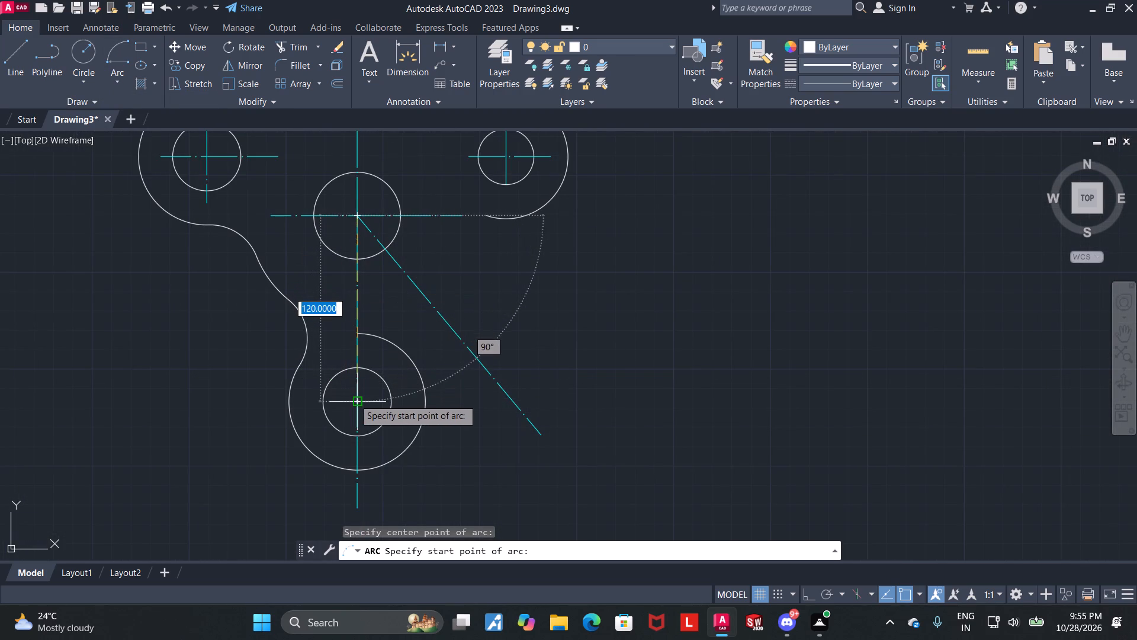
pyautogui.click(355, 399)
pyautogui.click(505, 319)
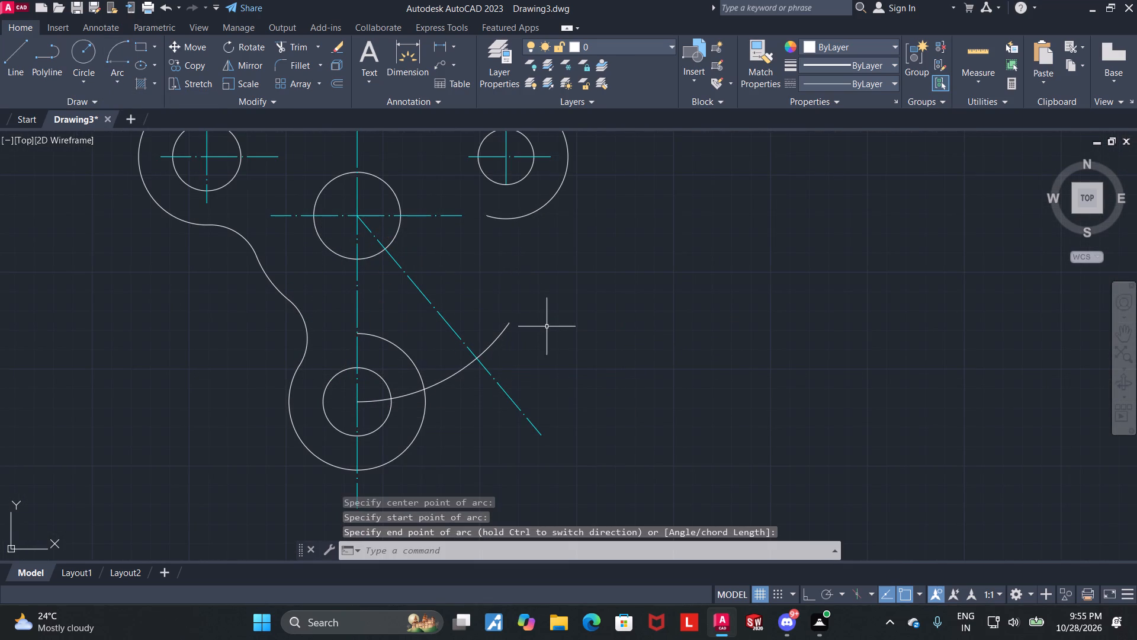
pyautogui.press('Escape')
# Draw a circle of radius 44 centred where the arc crosses the inclined centre line.
pyautogui.moveTo(557, 354); pyautogui.dragTo(554, 282, button='middle')
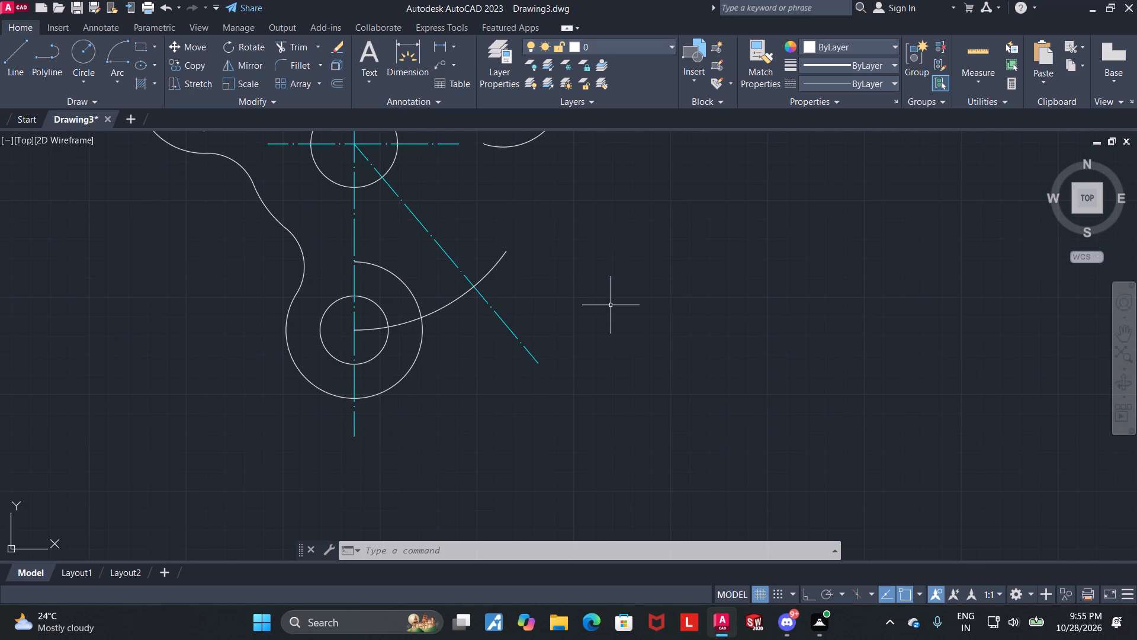
pyautogui.scroll(1, 496, 285)
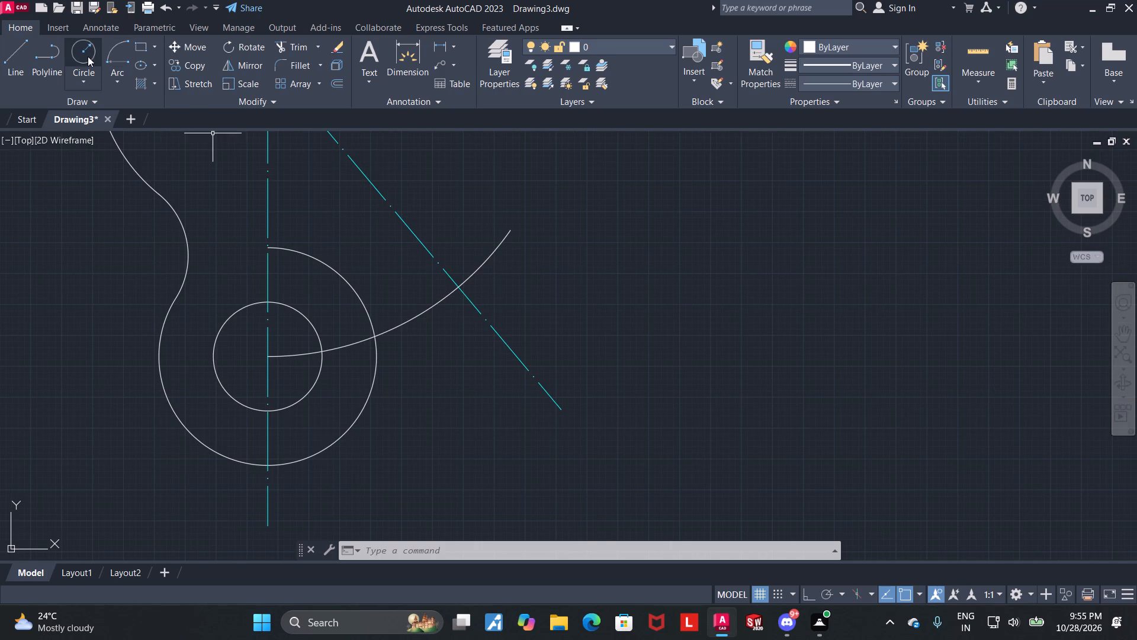
pyautogui.click(82, 54)
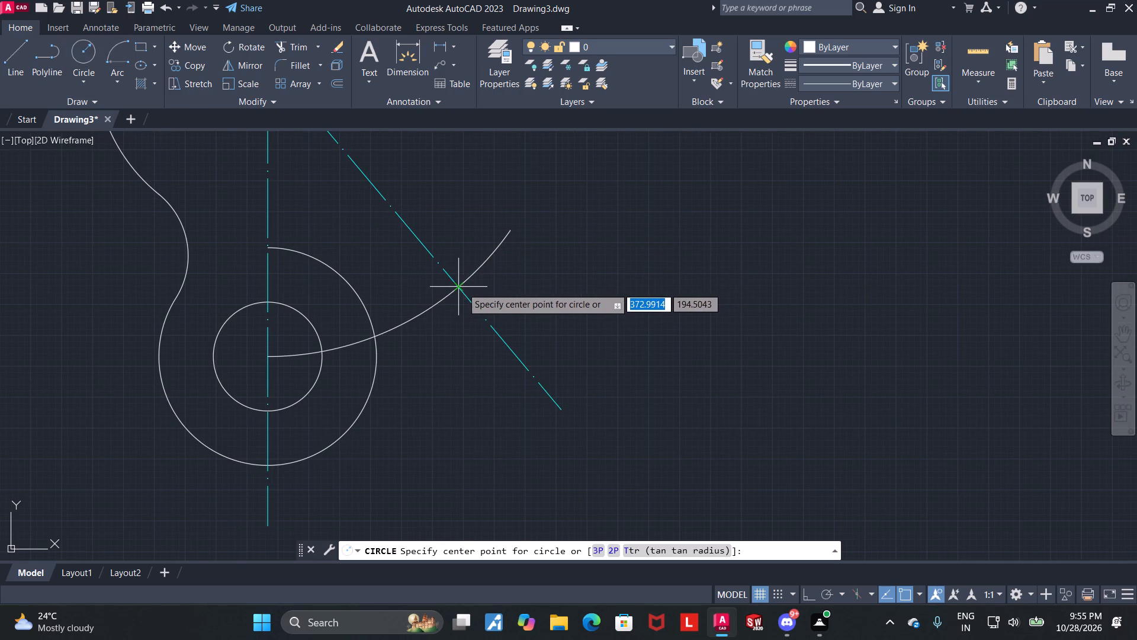
pyautogui.click(461, 287)
pyautogui.write('44')
pyautogui.press('Return')
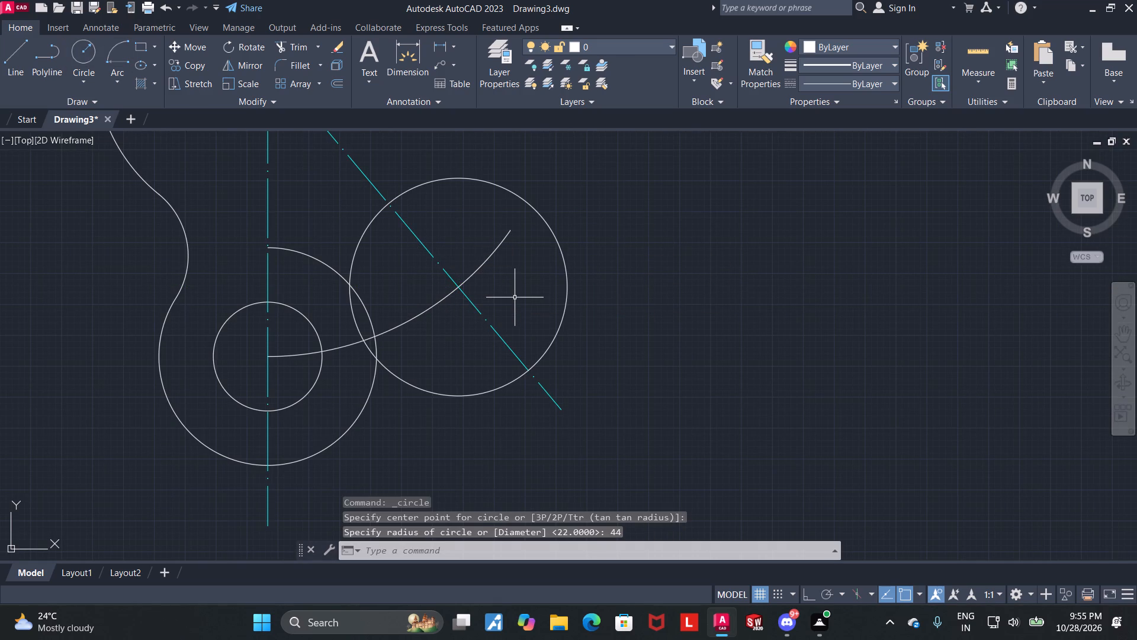
pyautogui.press('Escape')
# Trim the overlapping portions of the bottom outer arc and the radius 44 circle back to their lower intersection.
pyautogui.click(280, 51)
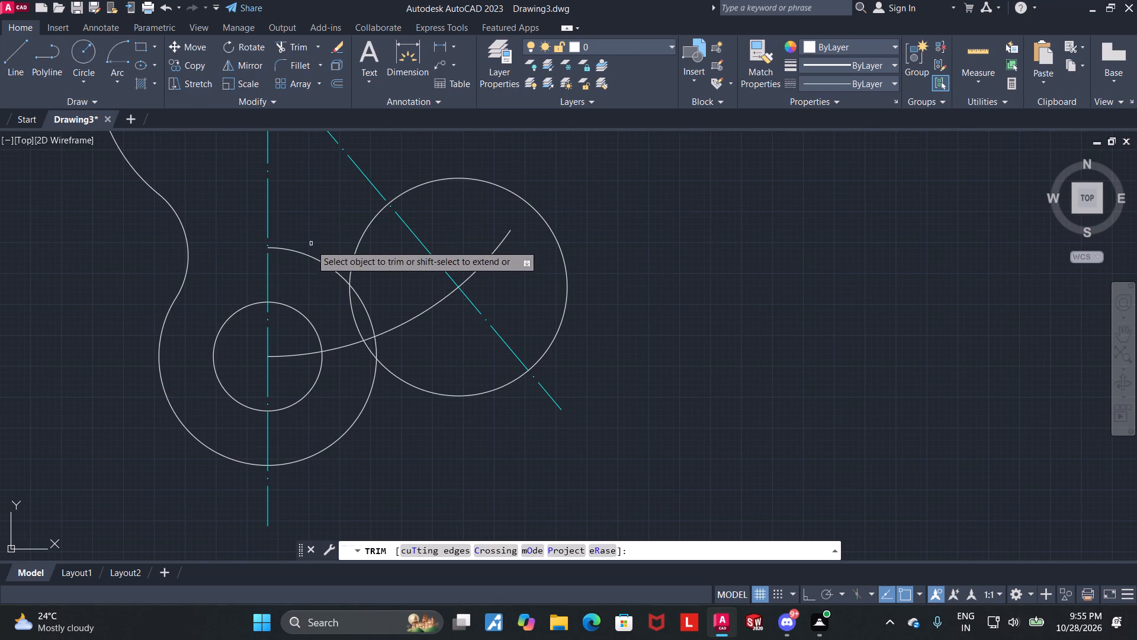
pyautogui.moveTo(311, 249); pyautogui.dragTo(309, 257)
pyautogui.moveTo(306, 257); pyautogui.dragTo(314, 271)
pyautogui.moveTo(348, 314); pyautogui.dragTo(386, 302)
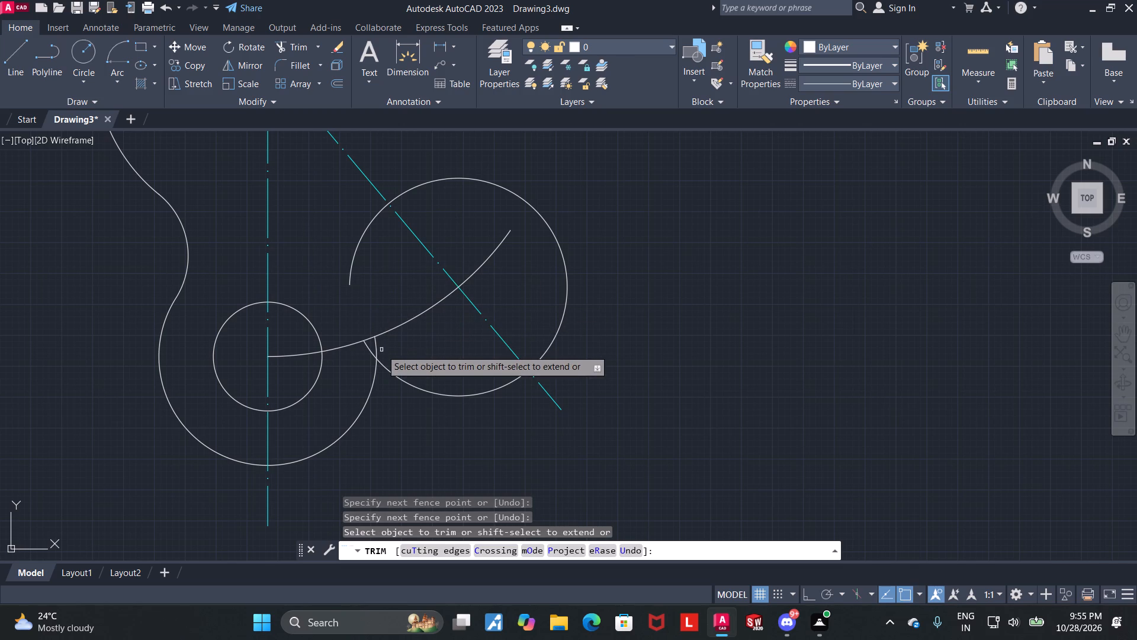
pyautogui.moveTo(362, 370); pyautogui.dragTo(409, 343)
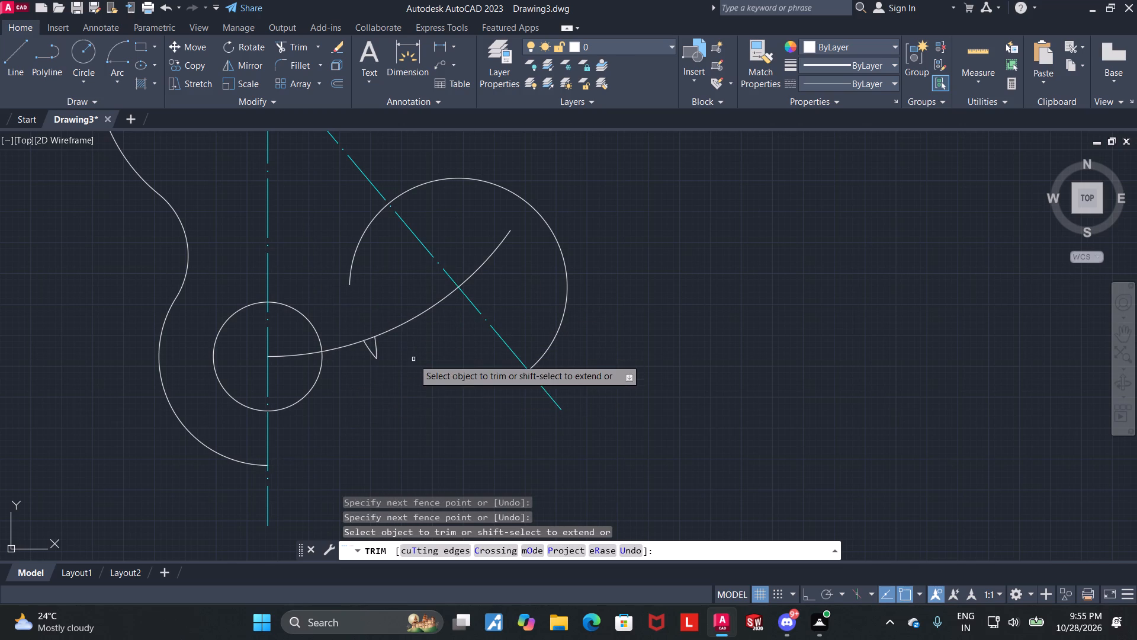
pyautogui.hotkey('ctrl', 'z')
pyautogui.moveTo(394, 353); pyautogui.dragTo(354, 351)
pyautogui.press('Escape')
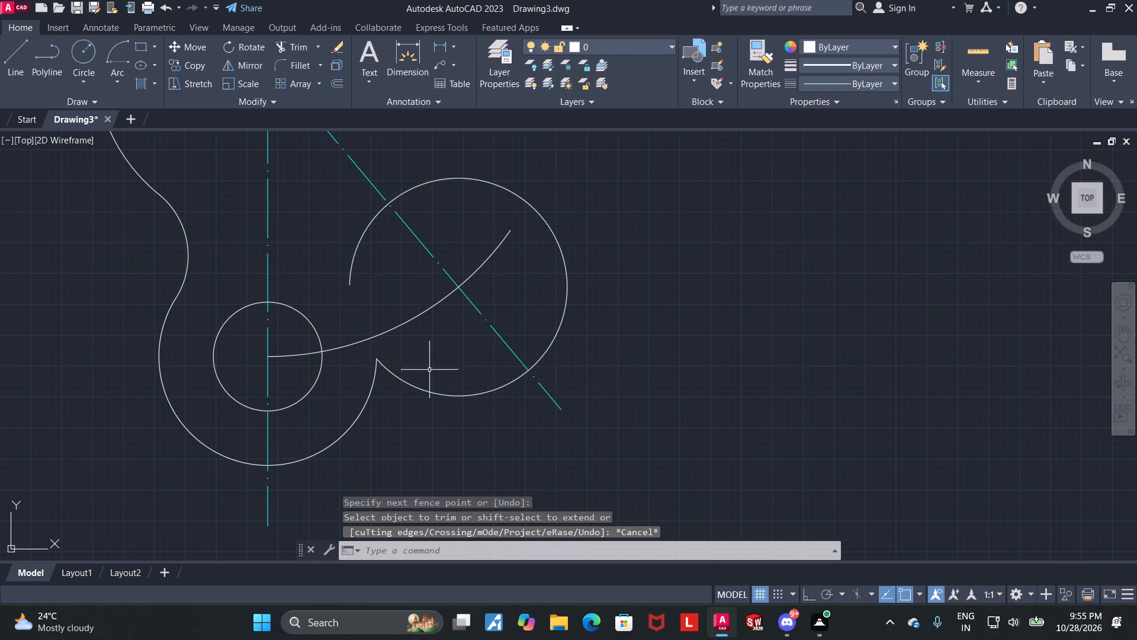
# Draw a line tangent to the undersides of the bottom outer arc and the radius 44 circle.
pyautogui.moveTo(441, 405); pyautogui.dragTo(449, 308, button='middle')
pyautogui.press('Escape')
pyautogui.click(24, 50)
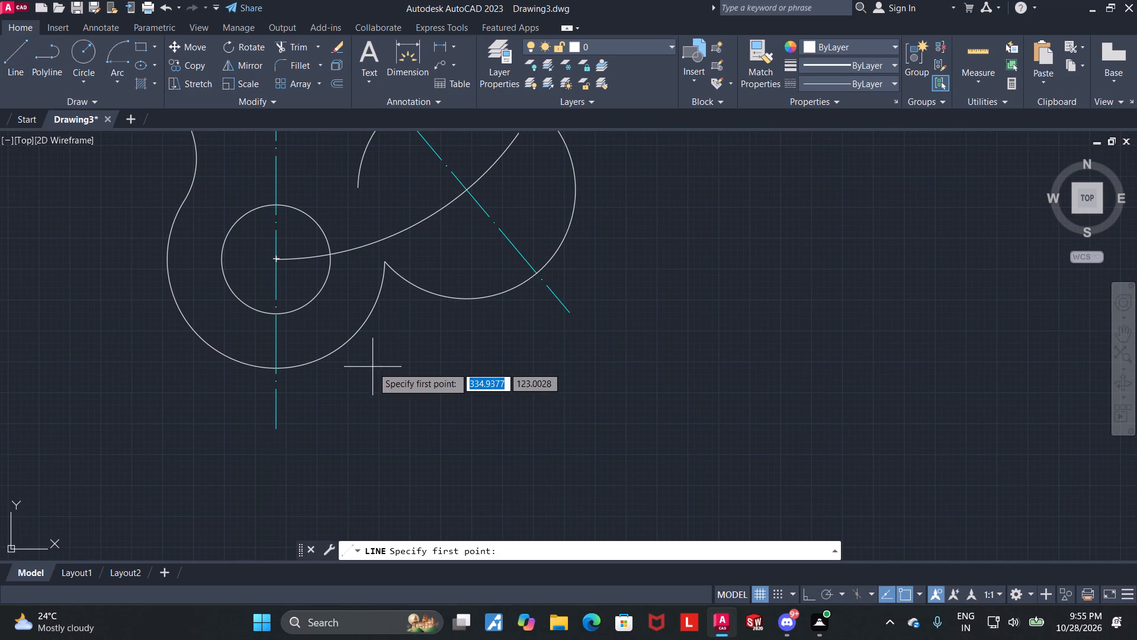
pyautogui.keyDown('shift'); pyautogui.rightClick(402, 370); pyautogui.keyUp('shift')
pyautogui.click(438, 468)
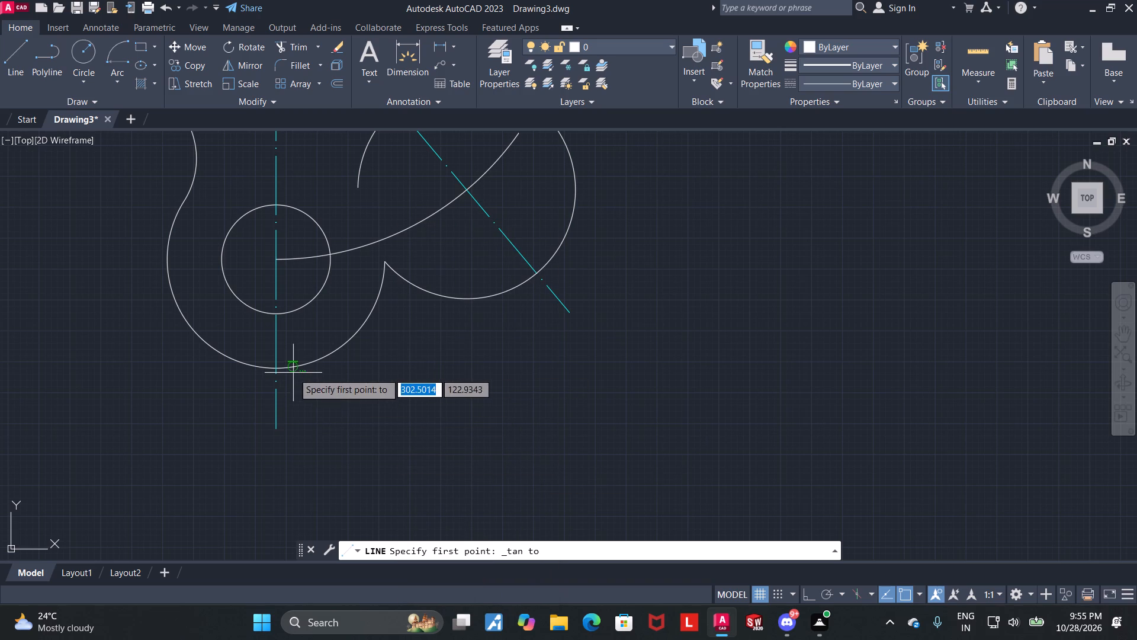
pyautogui.click(291, 373)
pyautogui.keyDown('shift'); pyautogui.rightClick(600, 267); pyautogui.keyUp('shift')
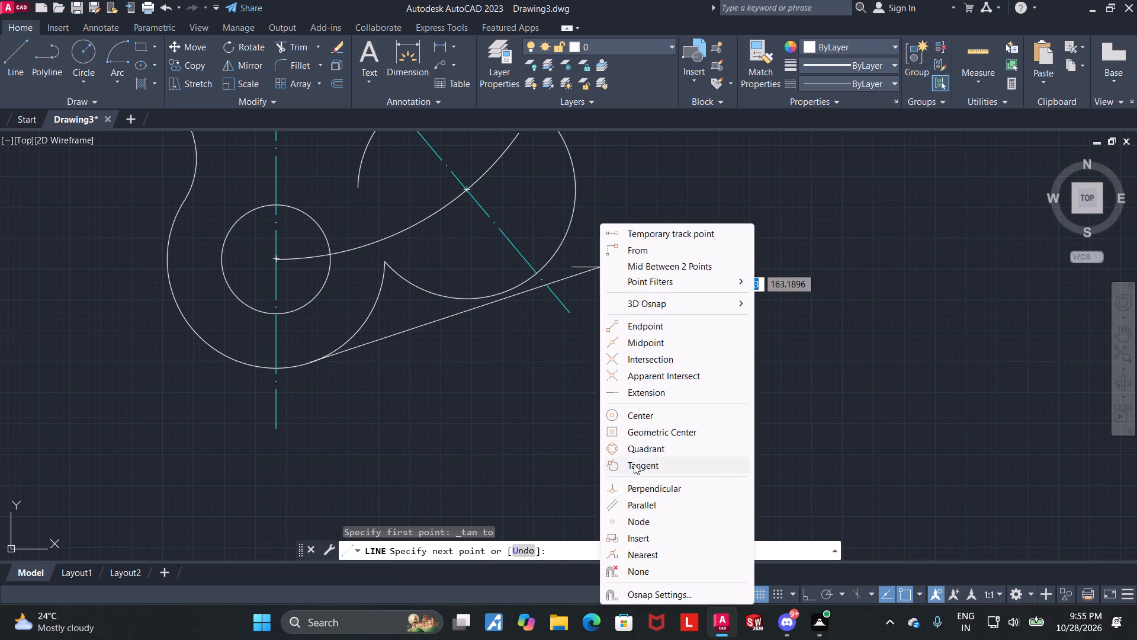
pyautogui.click(634, 466)
pyautogui.click(561, 260)
pyautogui.press('Escape')
pyautogui.press('Escape')
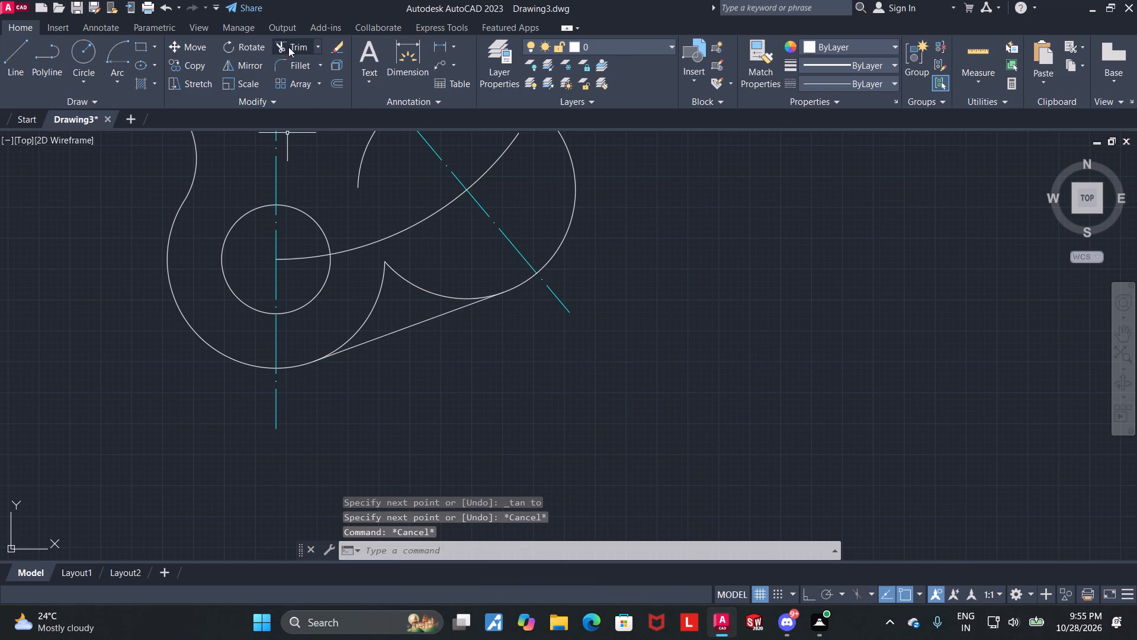
# Trim the two arc segments inside the tangent line, between the bottom outer arc and the radius 44 circle.
pyautogui.click(288, 44)
pyautogui.moveTo(416, 253); pyautogui.dragTo(345, 294)
pyautogui.press('Escape')
pyautogui.moveTo(628, 269); pyautogui.dragTo(633, 279, button='middle')
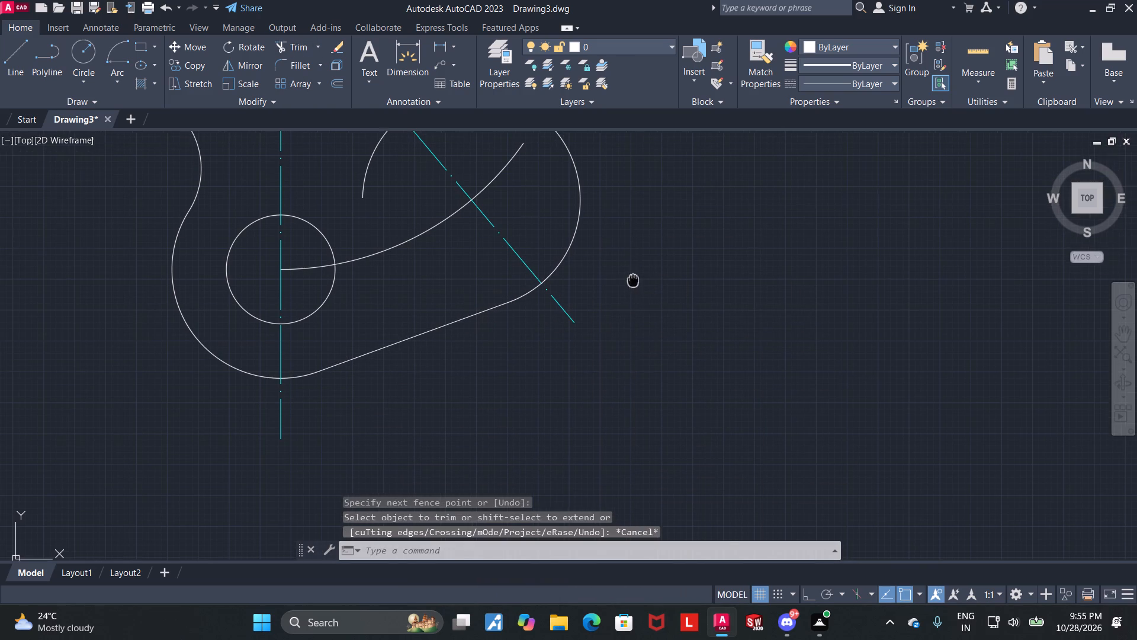
# Fillet the radius 44 arc at the lower right to the outer arc around the right-hand hole with radius 32.
pyautogui.moveTo(633, 279); pyautogui.dragTo(639, 289, button='middle')
pyautogui.scroll(-1, 660, 289)
pyautogui.moveTo(677, 291); pyautogui.dragTo(677, 313, button='middle')
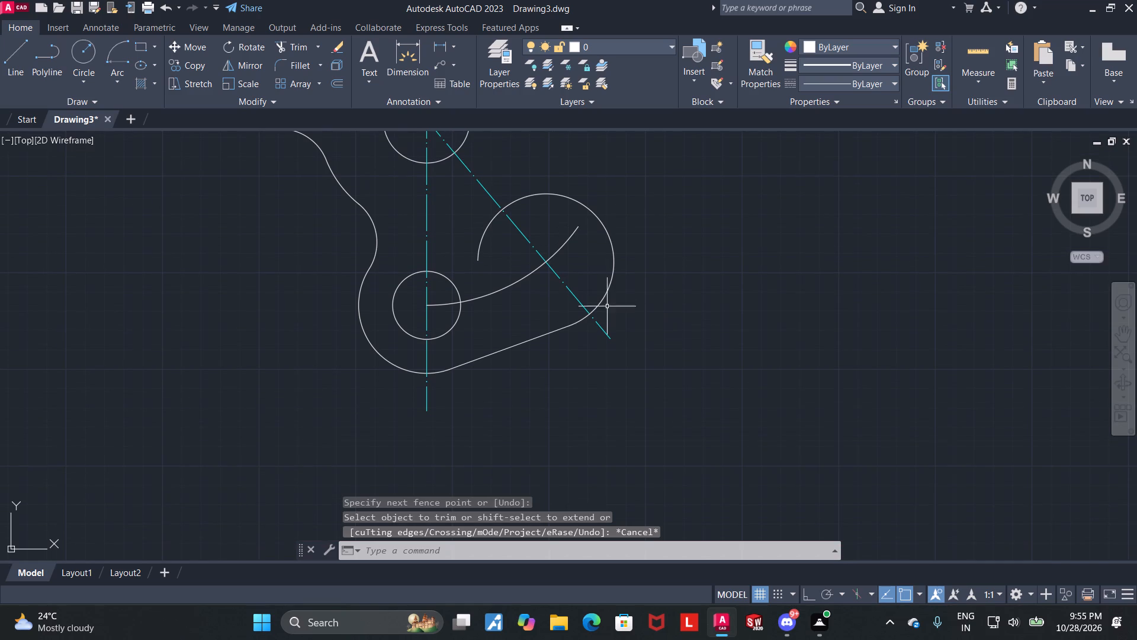
pyautogui.scroll(1, 652, 239)
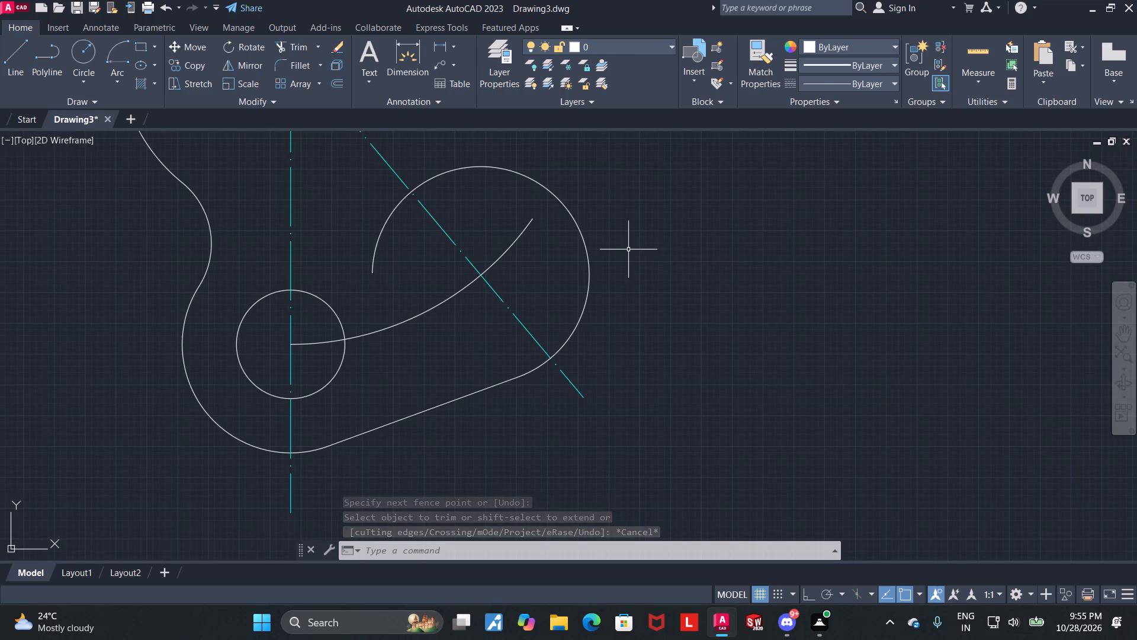
pyautogui.moveTo(707, 233); pyautogui.dragTo(693, 290, button='middle')
pyautogui.moveTo(690, 321); pyautogui.dragTo(685, 401, button='middle')
pyautogui.scroll(-1, 680, 369)
pyautogui.moveTo(677, 356); pyautogui.dragTo(618, 385, button='middle')
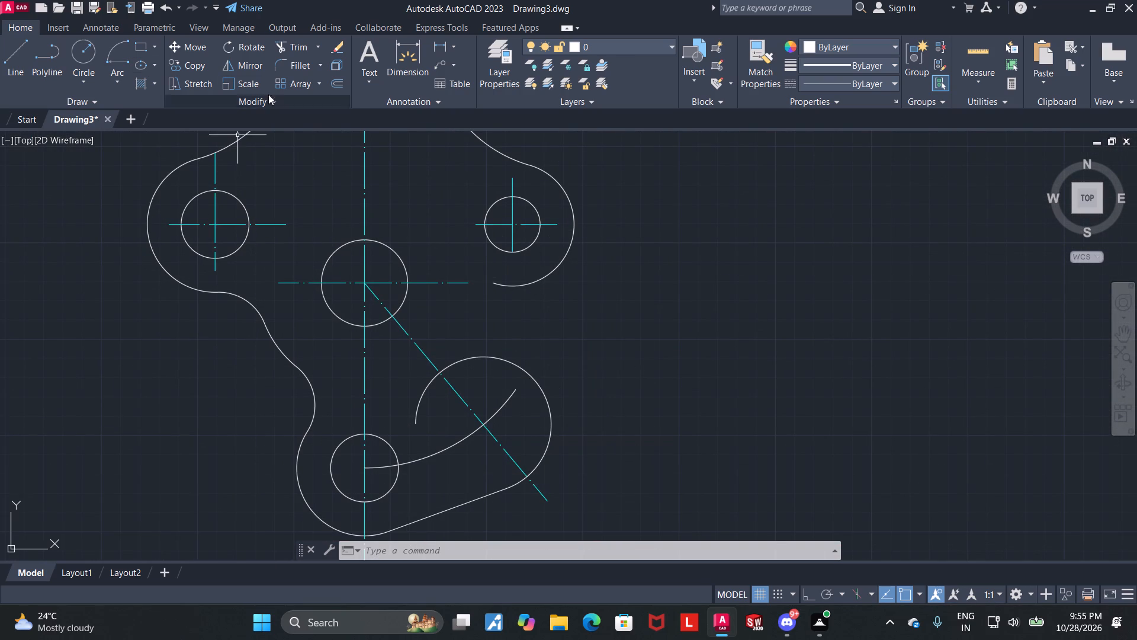
pyautogui.press('f')
pyautogui.press('Return')
pyautogui.press('r')
pyautogui.press('Return')
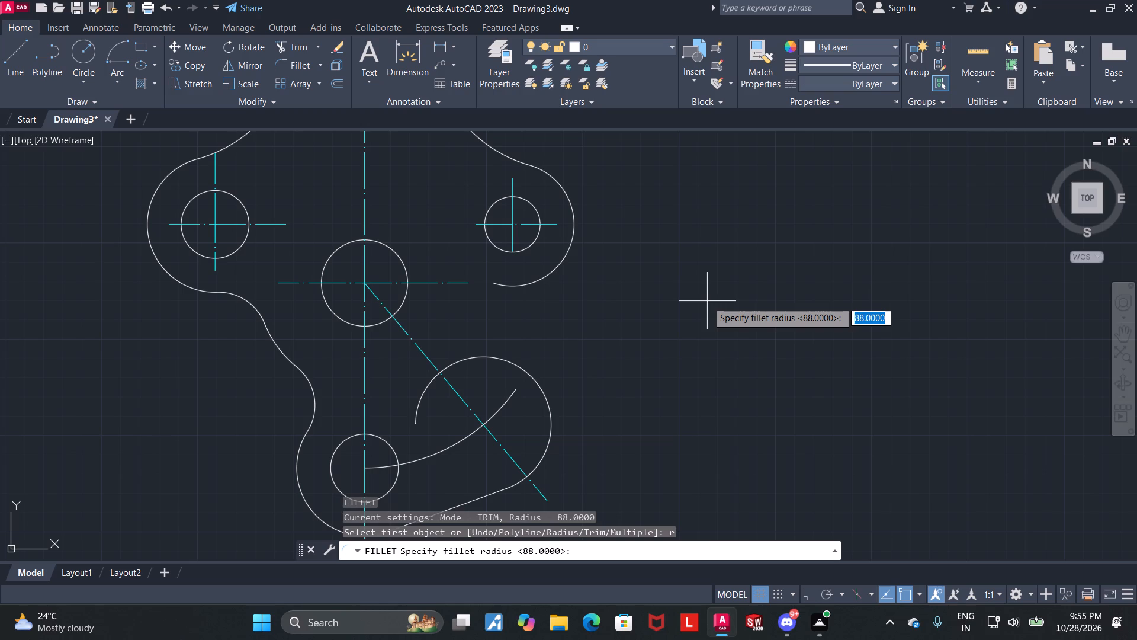
pyautogui.write('32')
pyautogui.press('Return')
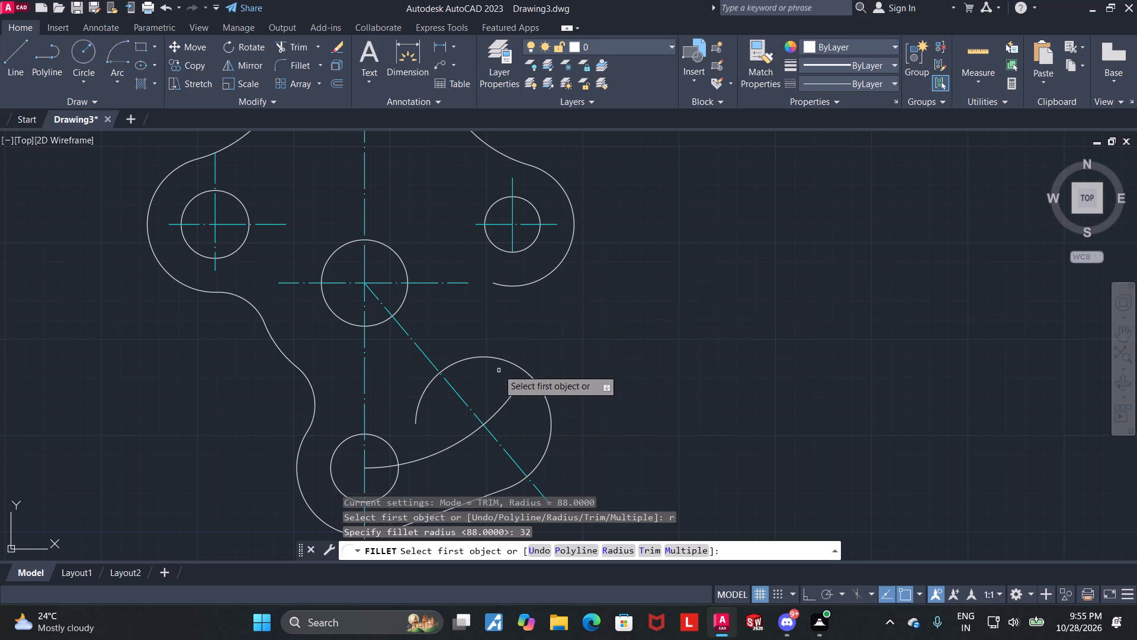
pyautogui.click(500, 360)
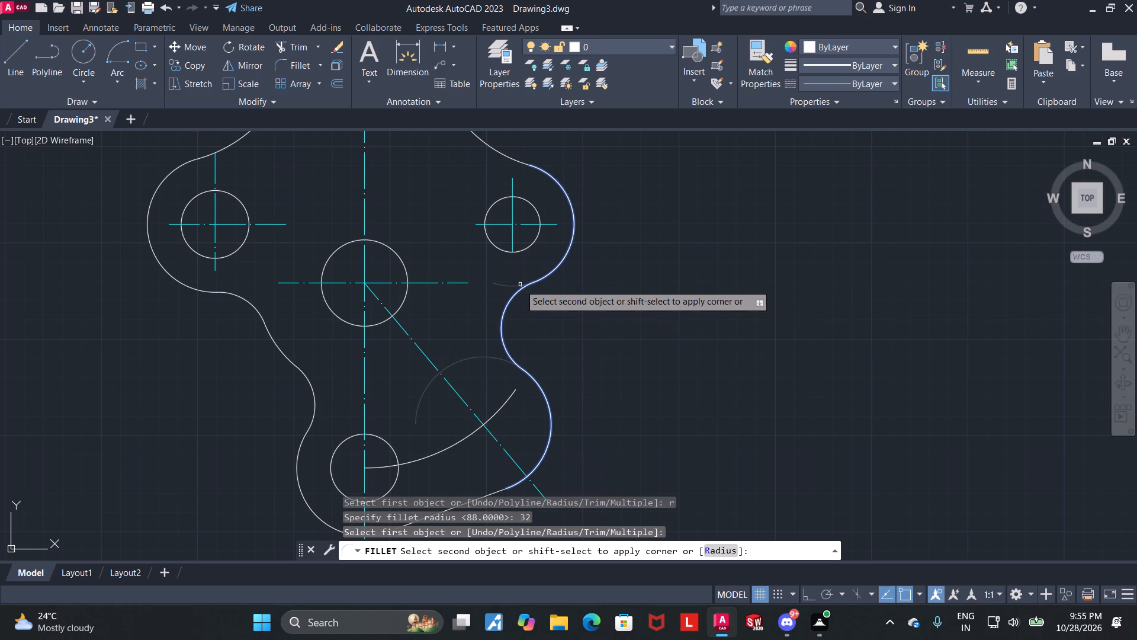
pyautogui.click(520, 284)
pyautogui.scroll(-1, 653, 334)
pyautogui.press('Escape')
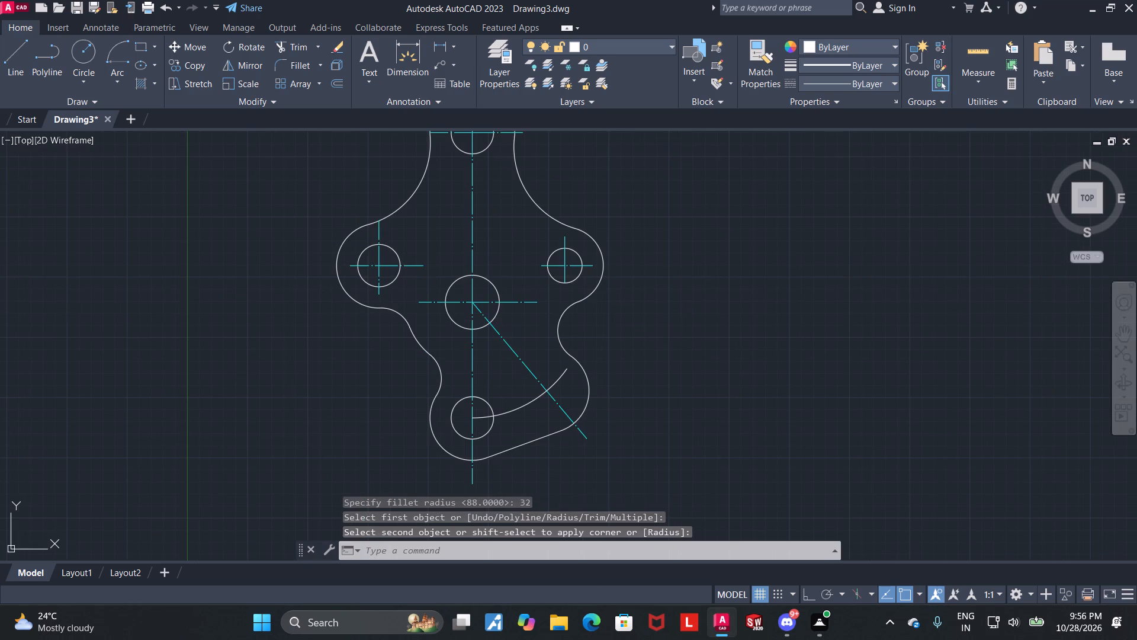
pyautogui.moveTo(730, 321); pyautogui.dragTo(738, 285, button='middle')
pyautogui.scroll(-1, 702, 289)
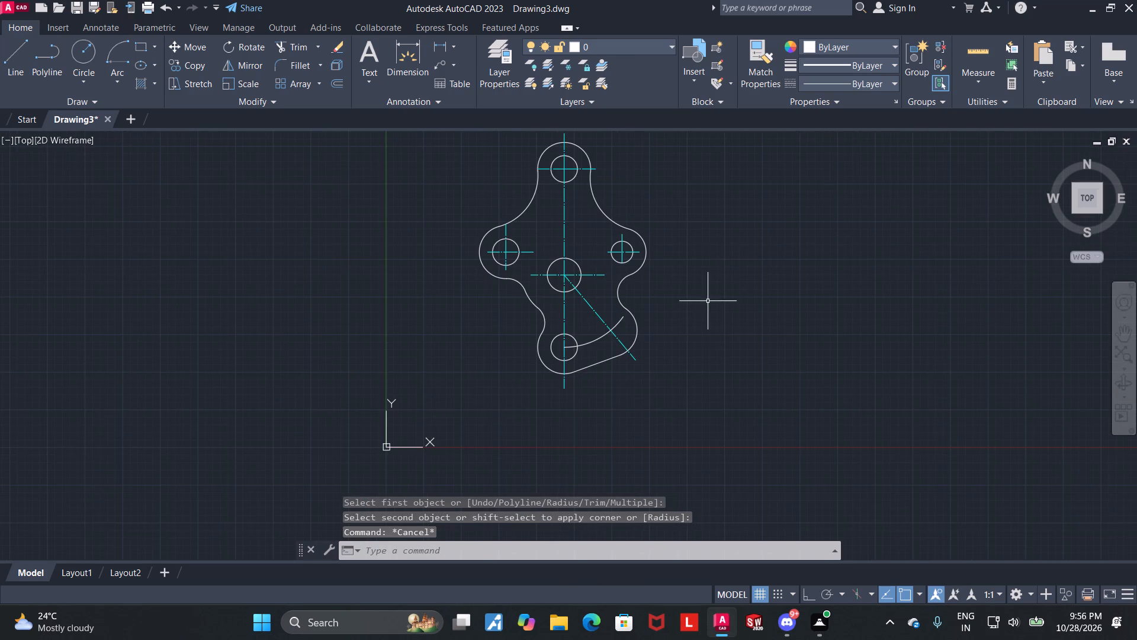
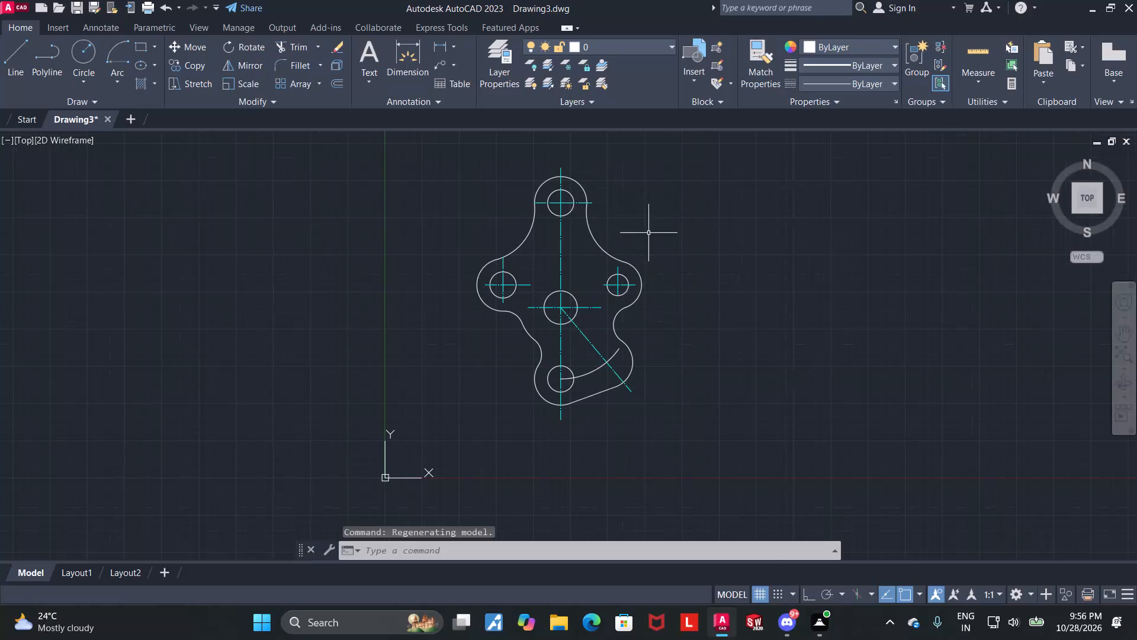
# Draw a radius 22 circle centred where the diagonal centre line crosses the construction arc at the plate's lower right.
pyautogui.moveTo(648, 233); pyautogui.dragTo(651, 240, button='middle')
pyautogui.press('Escape')
pyautogui.scroll(1, 661, 260)
pyautogui.scroll(-2, 661, 260)
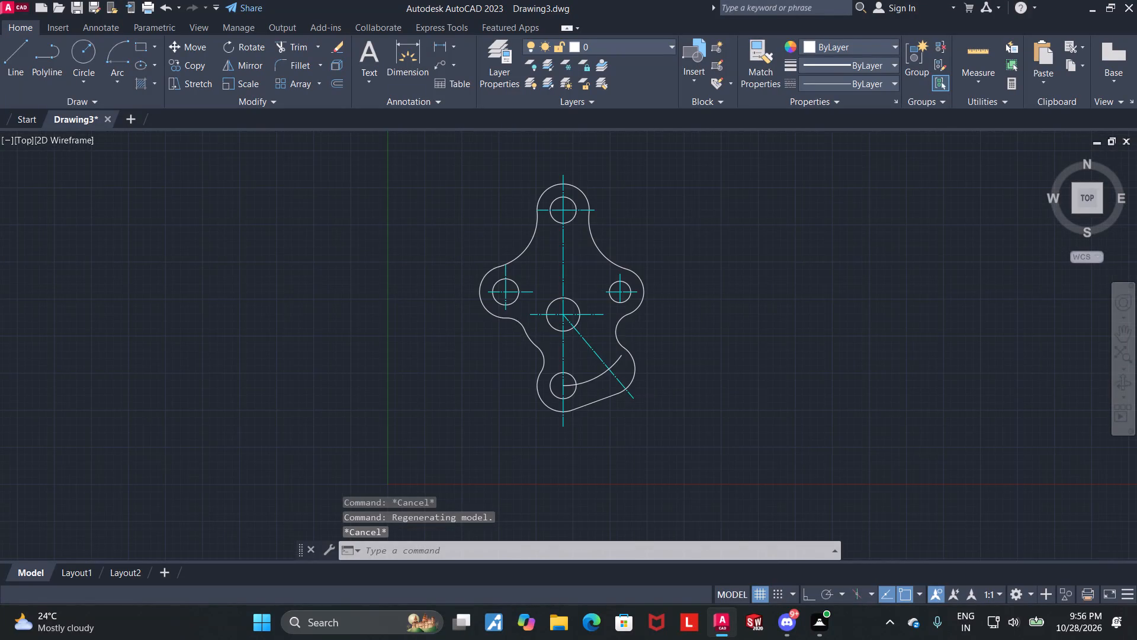
pyautogui.scroll(1, 661, 260)
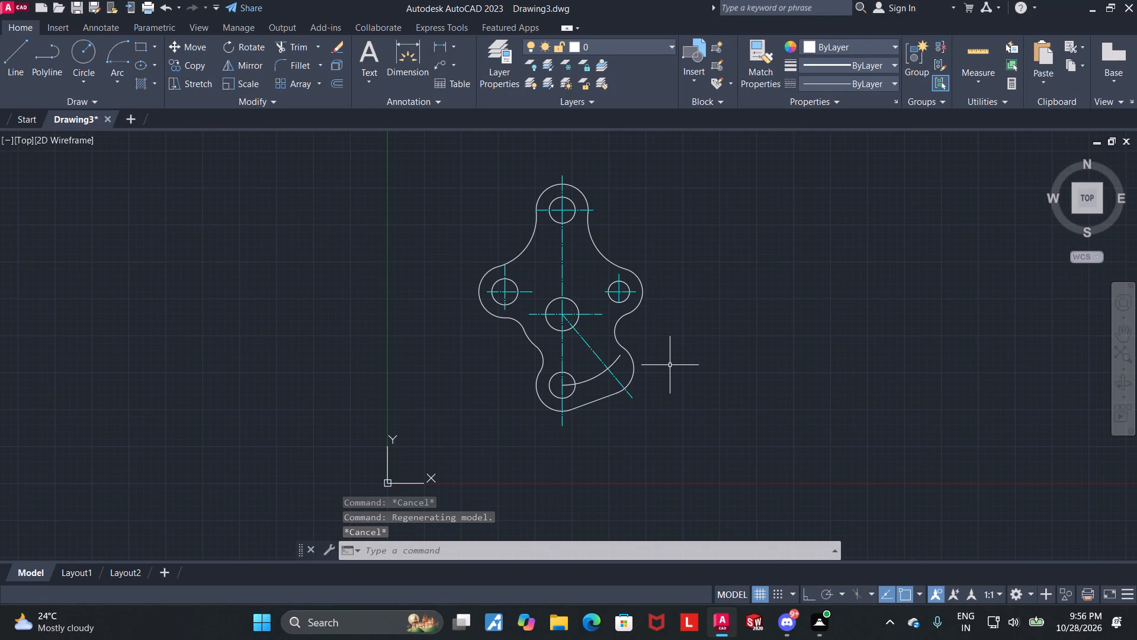
pyautogui.scroll(1, 617, 387)
pyautogui.scroll(1, 563, 427)
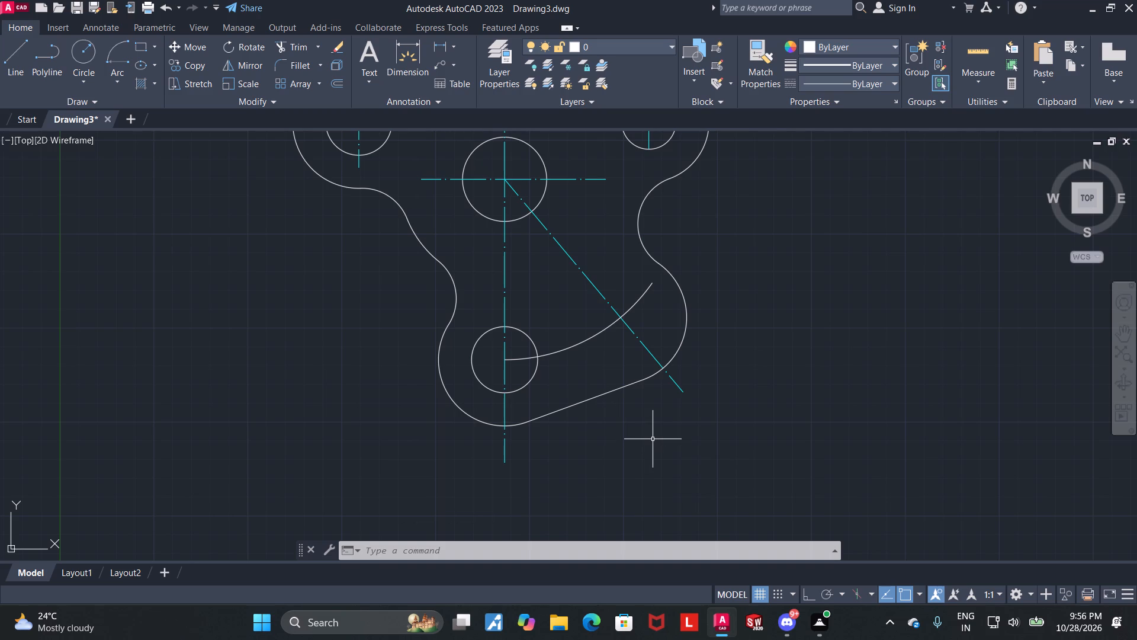
pyautogui.moveTo(788, 360); pyautogui.dragTo(793, 410, button='middle')
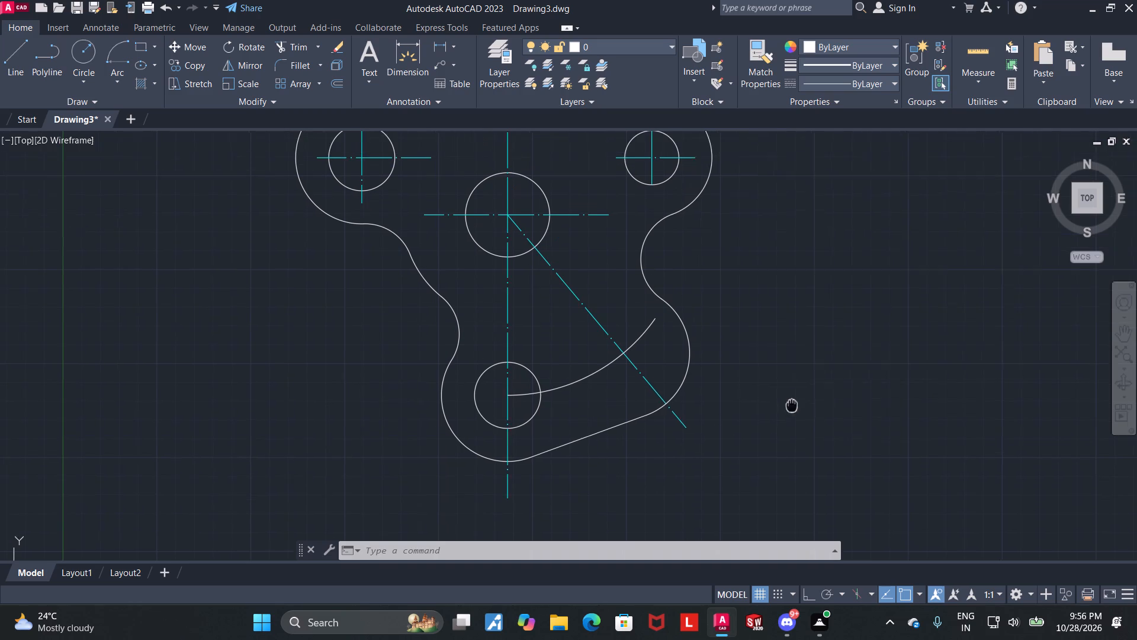
pyautogui.moveTo(793, 410); pyautogui.dragTo(794, 411, button='middle')
pyautogui.click(91, 48)
pyautogui.scroll(1, 622, 338)
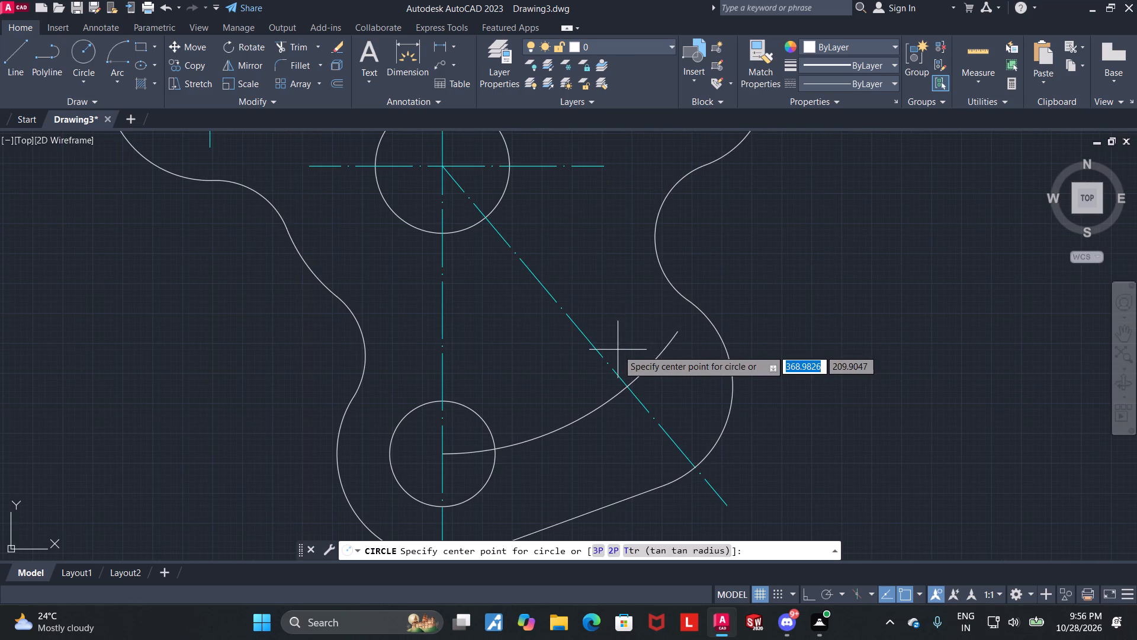
pyautogui.click(629, 383)
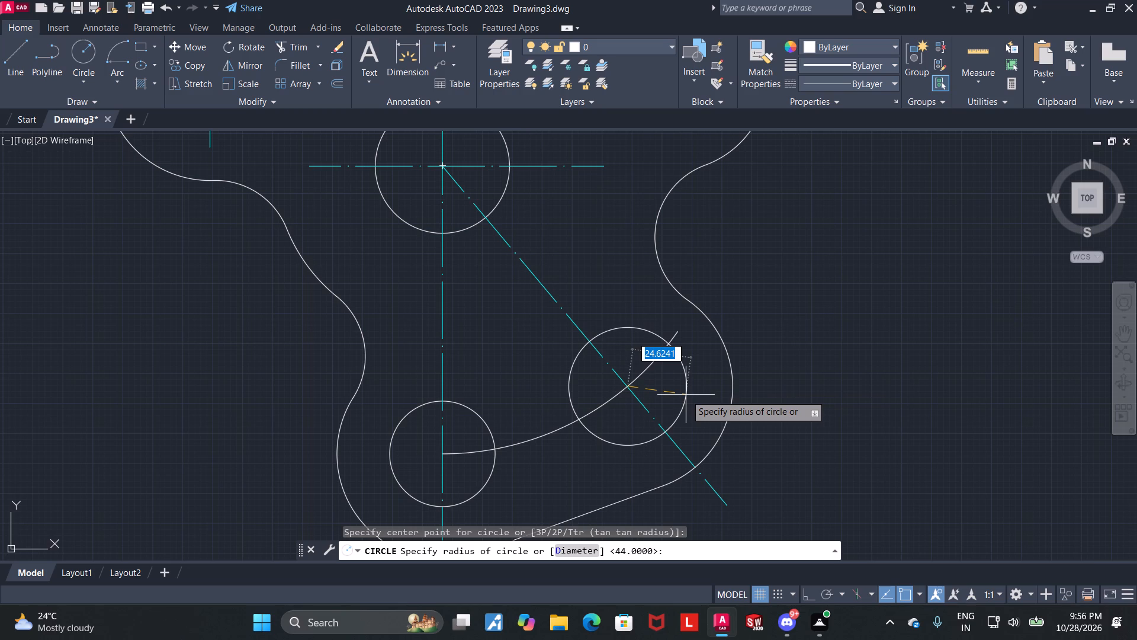
pyautogui.write('22')
pyautogui.press('Return')
pyautogui.press('Escape')
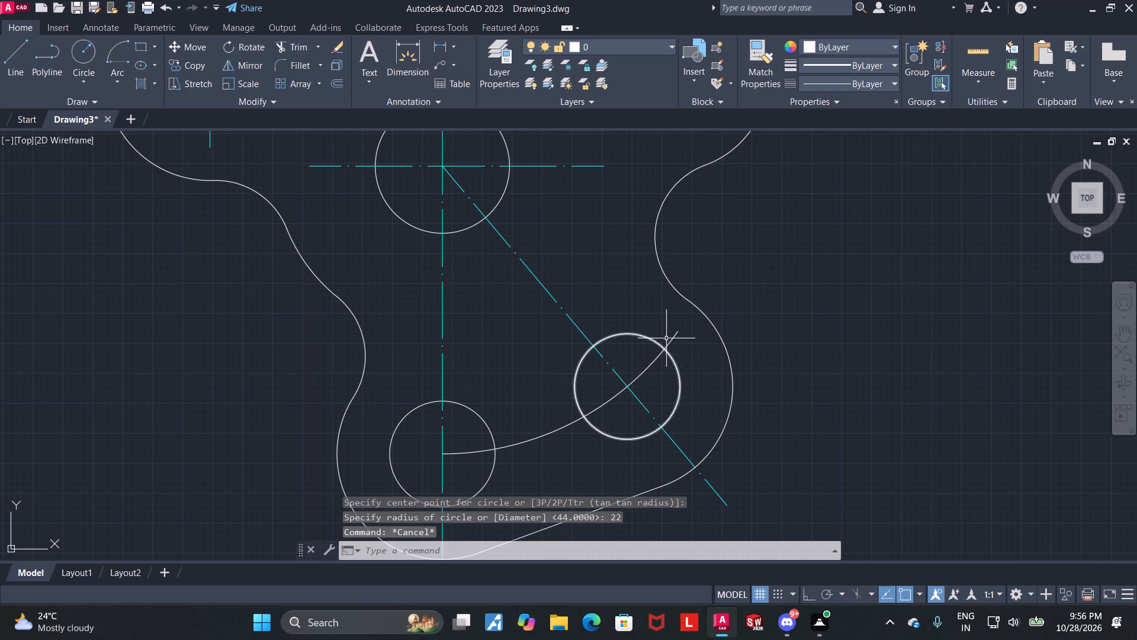
# Delete the construction arc running from the bottom hole's centre through the new lower-right hole.
pyautogui.click(670, 343)
pyautogui.press('Delete')
# Examine the whole plate profile, its holes and their centre lines.
pyautogui.scroll(-1, 722, 345)
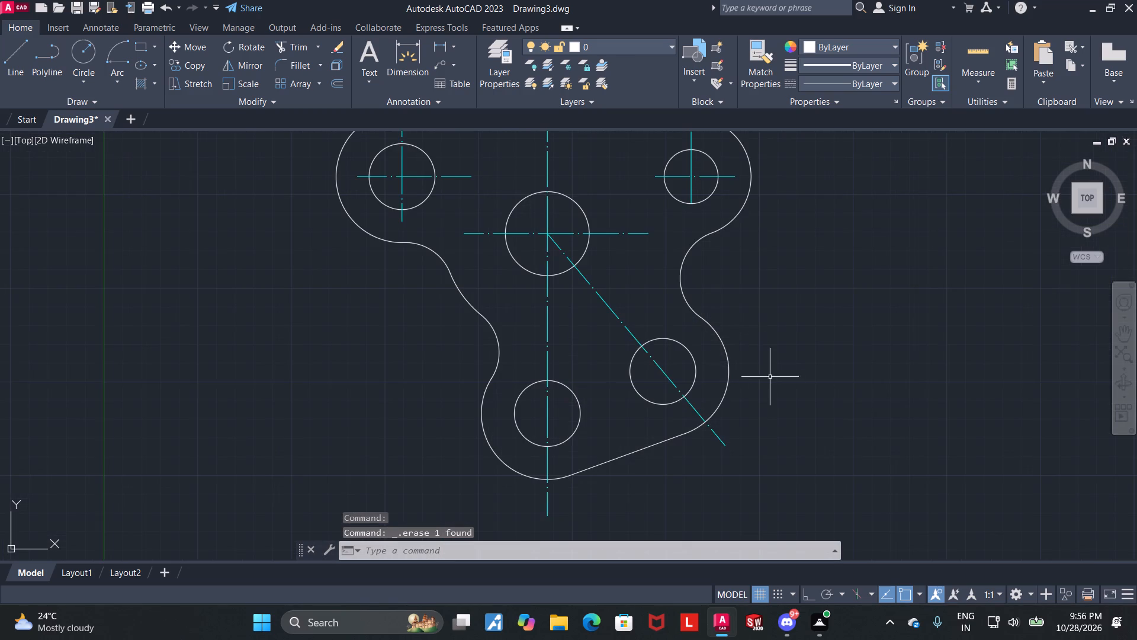
pyautogui.scroll(-2, 771, 384)
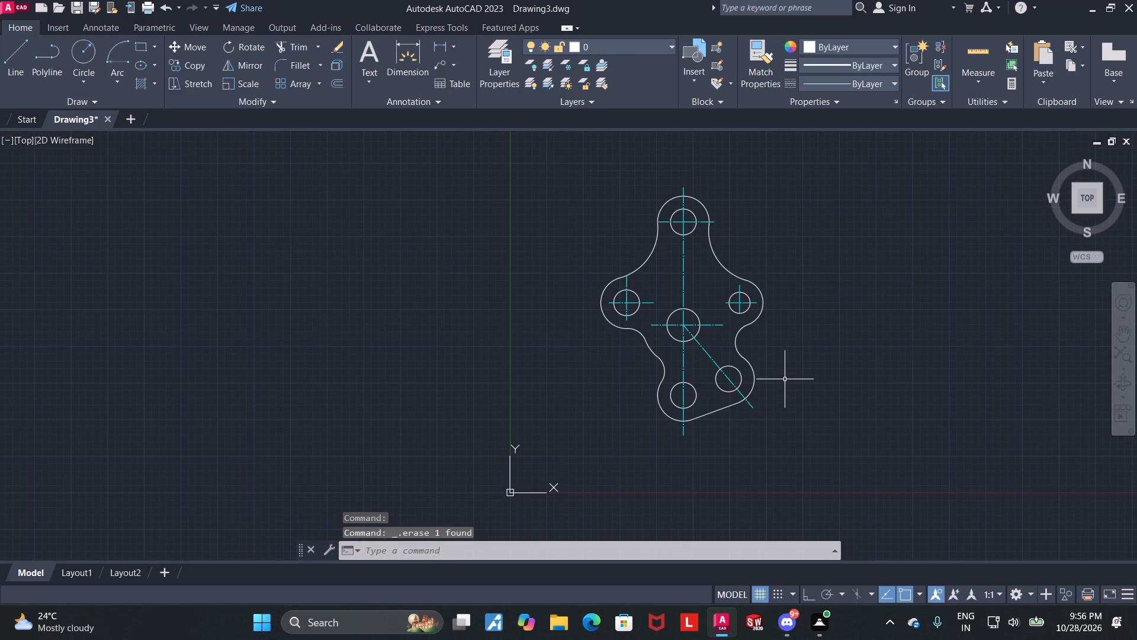
pyautogui.moveTo(785, 379); pyautogui.dragTo(769, 409, button='middle')
pyautogui.scroll(-1, 769, 409)
pyautogui.scroll(1, 776, 401)
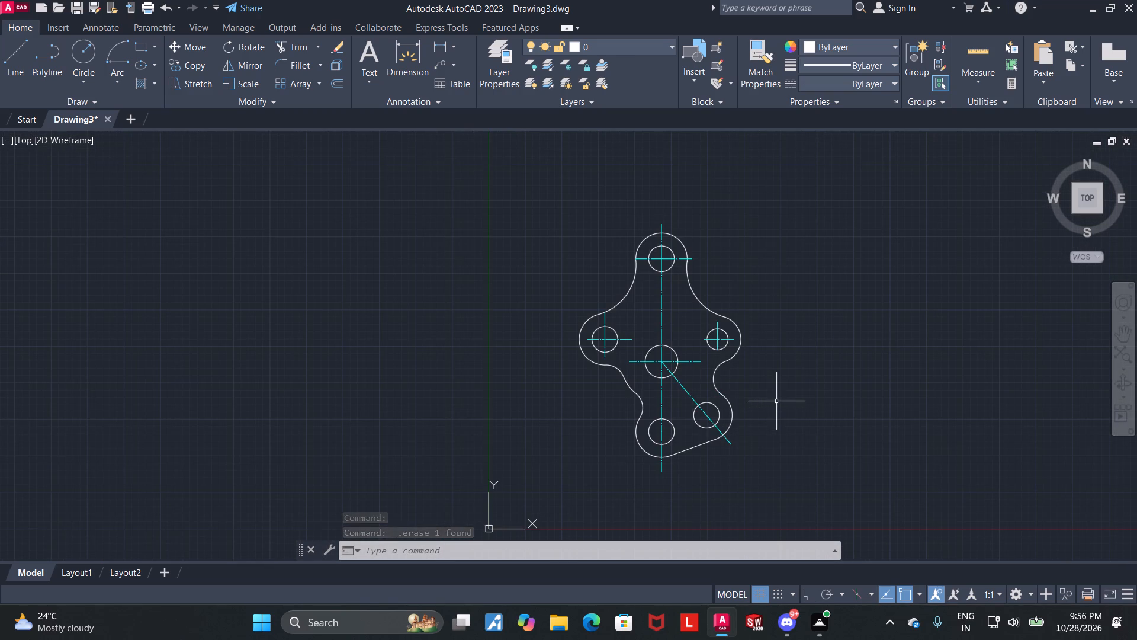
pyautogui.moveTo(750, 414); pyautogui.dragTo(708, 430, button='middle')
pyautogui.scroll(1, 697, 405)
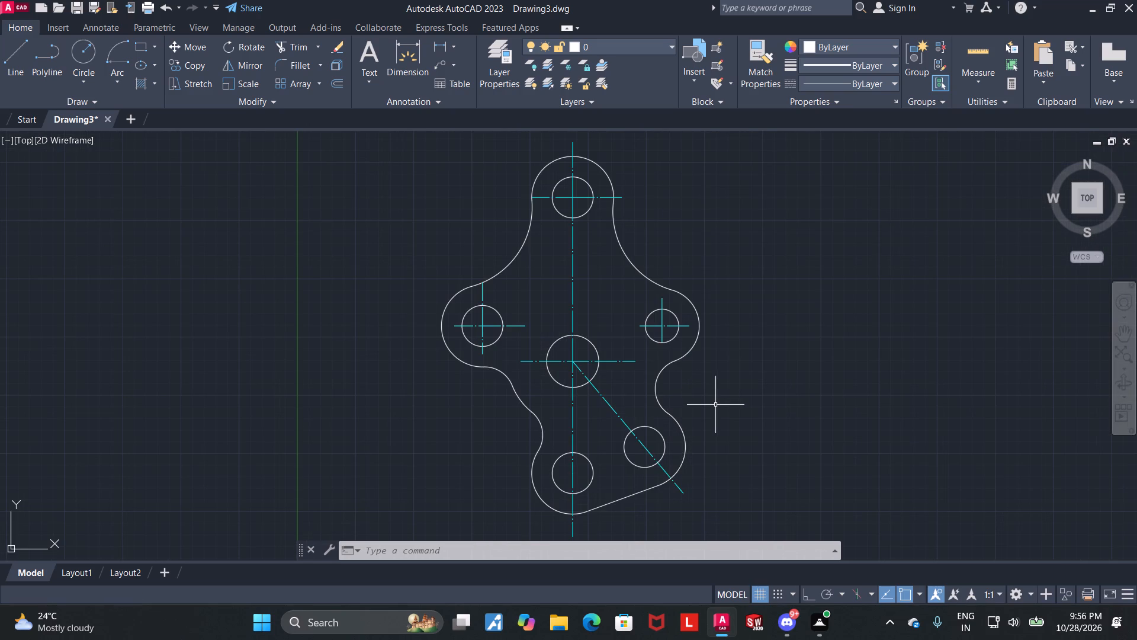
pyautogui.moveTo(712, 399); pyautogui.dragTo(709, 358, button='middle')
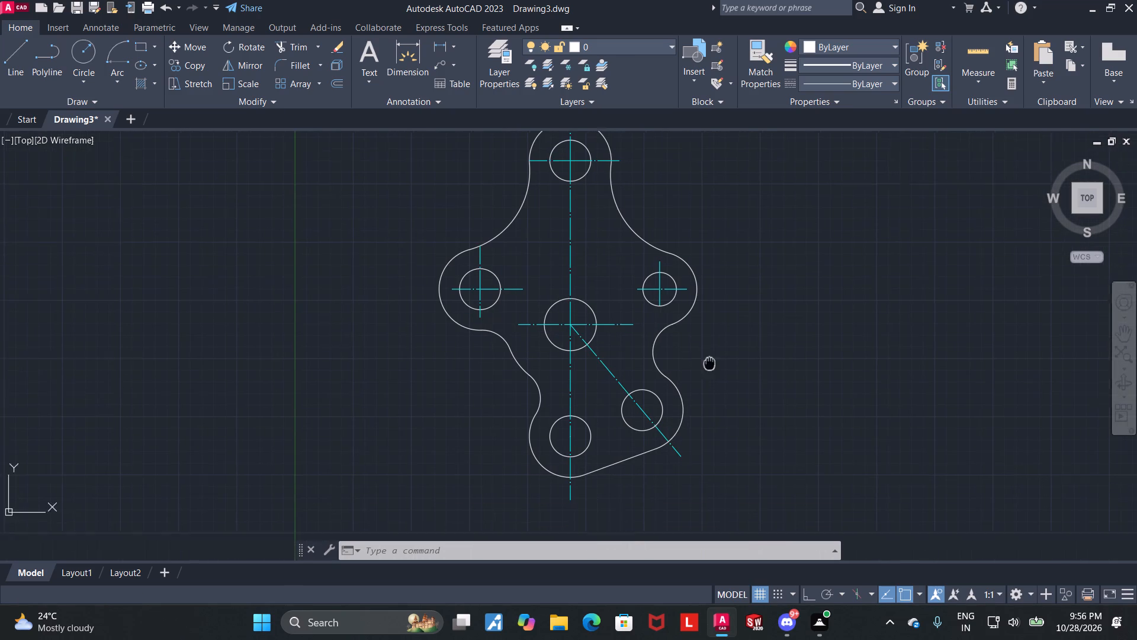
pyautogui.moveTo(709, 358); pyautogui.dragTo(707, 345, button='middle')
pyautogui.moveTo(686, 424); pyautogui.dragTo(680, 387, button='middle')
pyautogui.moveTo(761, 340); pyautogui.dragTo(767, 356, button='middle')
# Draw a roughly horizontal line through the bottom hole's centre, extending past the hole on both sides.
pyautogui.scroll(1, 620, 439)
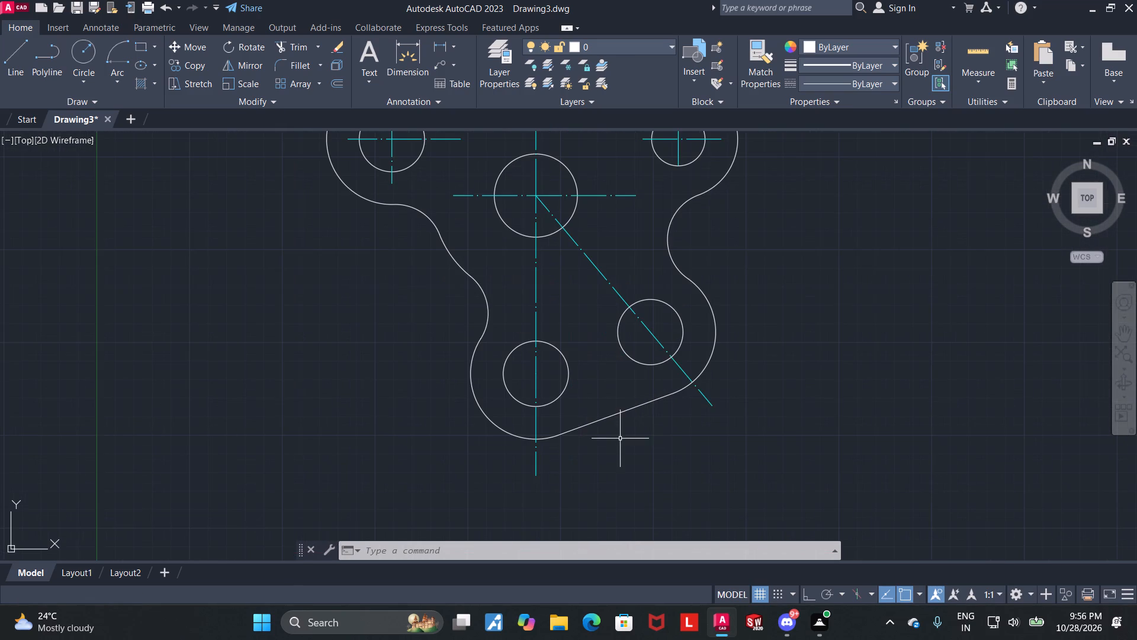
pyautogui.click(15, 46)
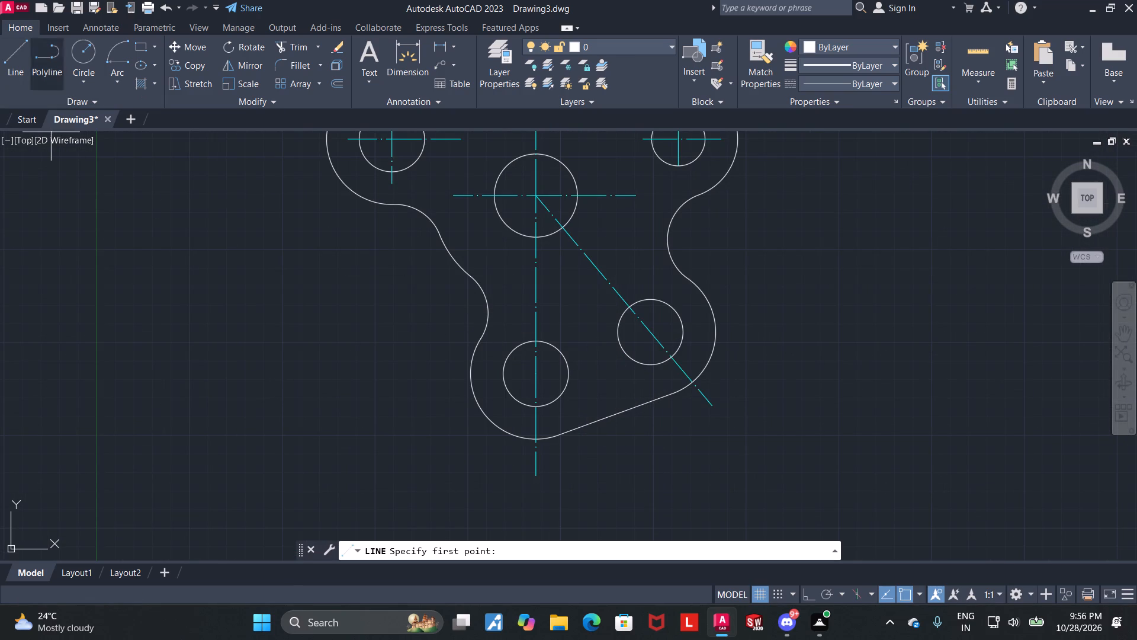
pyautogui.click(435, 376)
pyautogui.click(614, 372)
pyautogui.press('Escape')
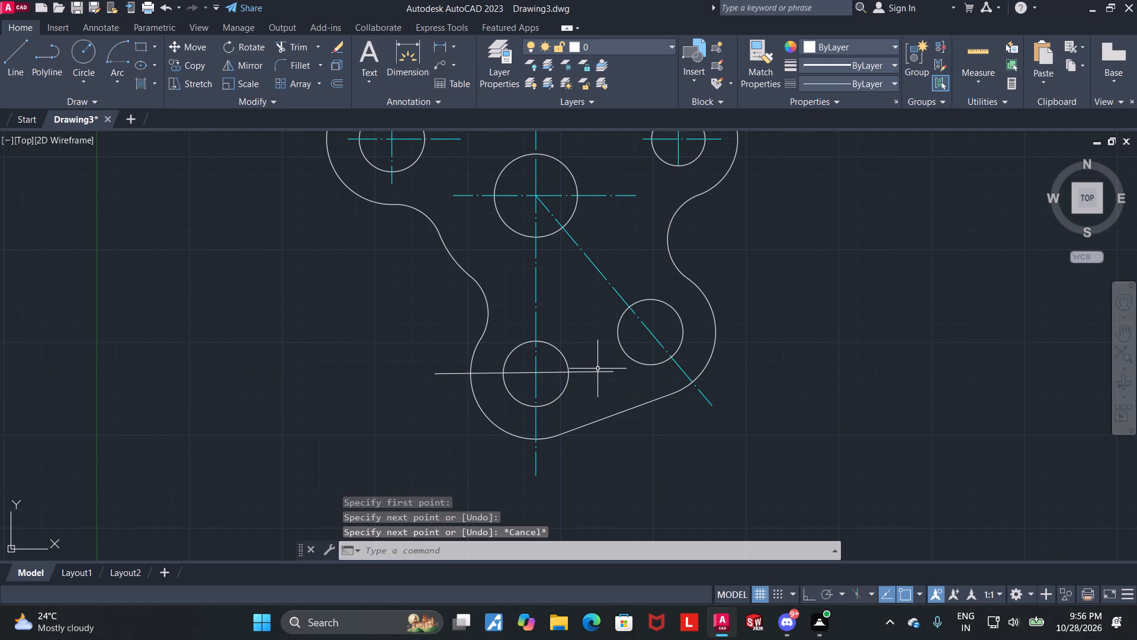
# Change the line through the bottom hole to the ACAD_ISO04W100 linetype and cyan colour.
pyautogui.click(596, 372)
pyautogui.click(856, 81)
pyautogui.click(860, 130)
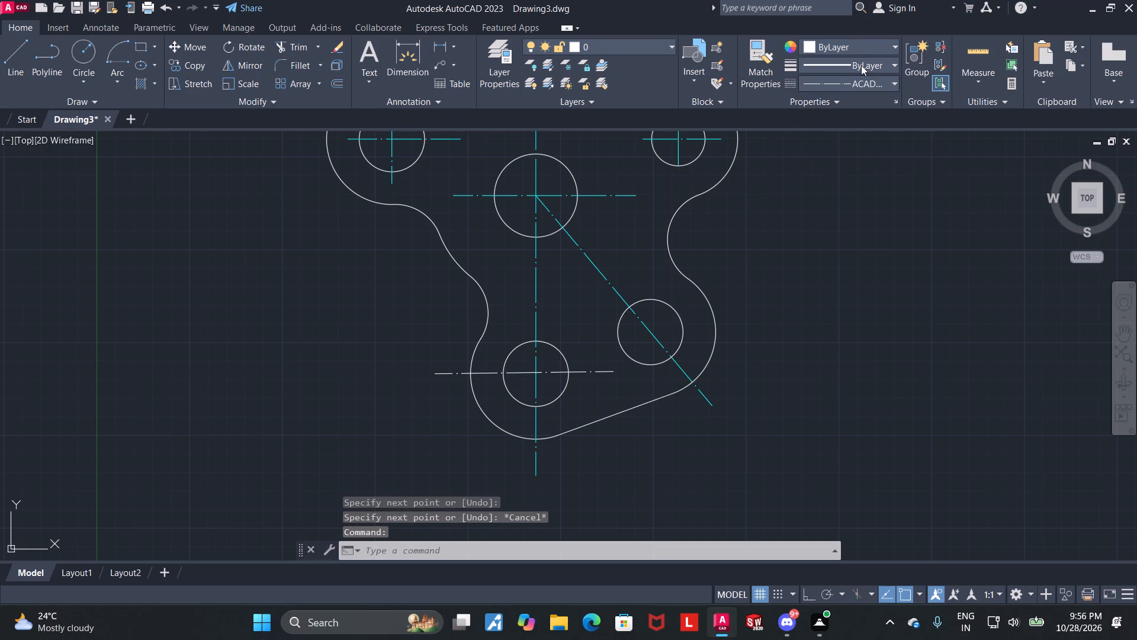
pyautogui.click(856, 47)
pyautogui.click(851, 195)
pyautogui.press('Escape')
# Set the Standard dimension style's linear dimension precision to 0.
pyautogui.moveTo(833, 246); pyautogui.dragTo(832, 279, button='middle')
pyautogui.scroll(-1, 808, 300)
pyautogui.moveTo(802, 309); pyautogui.dragTo(794, 337, button='middle')
pyautogui.moveTo(816, 325); pyautogui.dragTo(811, 354, button='middle')
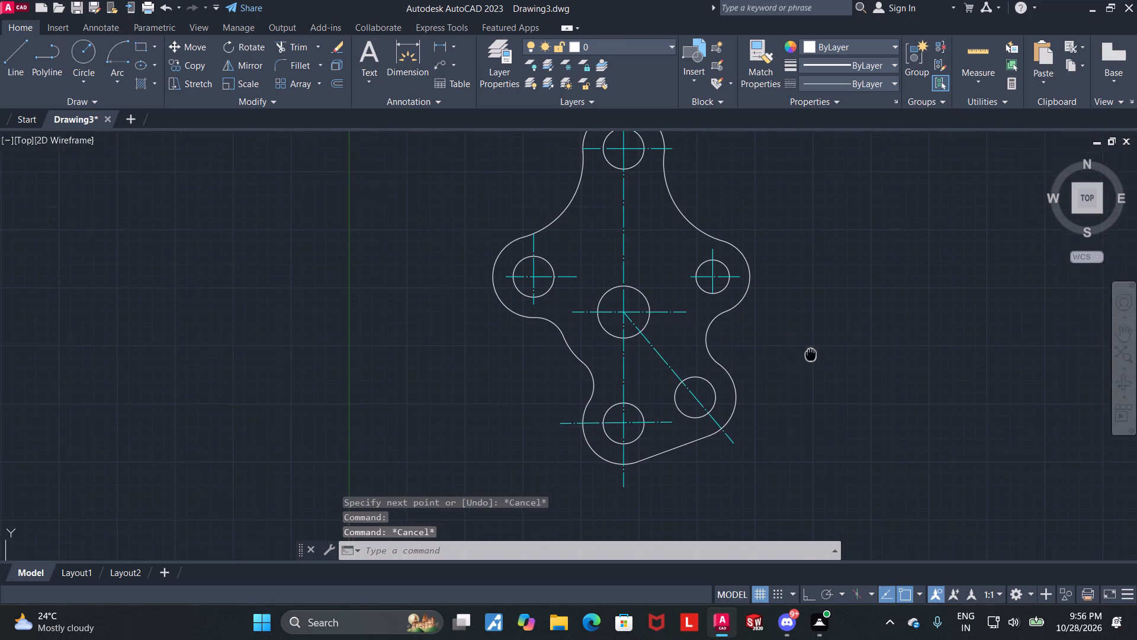
pyautogui.moveTo(811, 354); pyautogui.dragTo(810, 359, button='middle')
pyautogui.moveTo(810, 373); pyautogui.dragTo(805, 422, button='middle')
pyautogui.press('d')
pyautogui.press('Return')
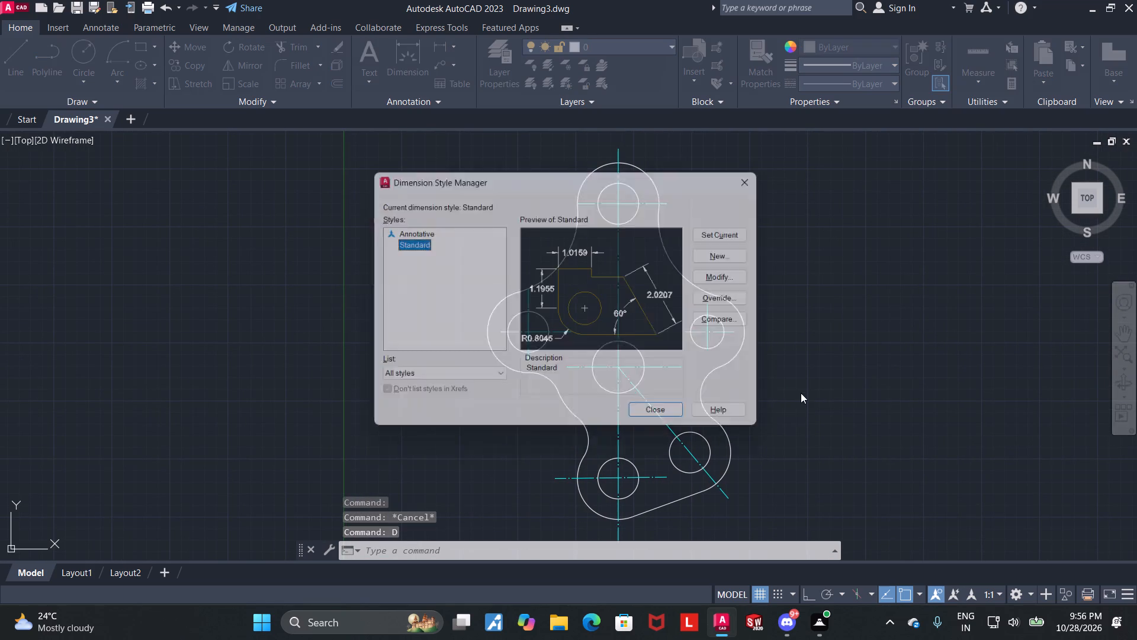
pyautogui.click(733, 271)
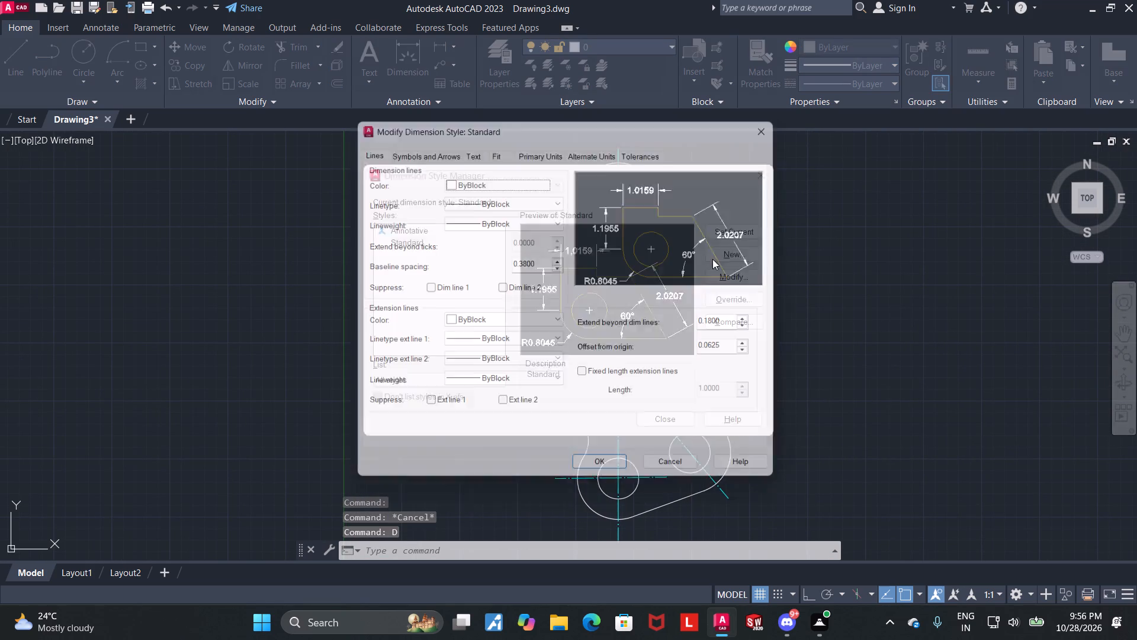
pyautogui.click(548, 145)
pyautogui.click(516, 191)
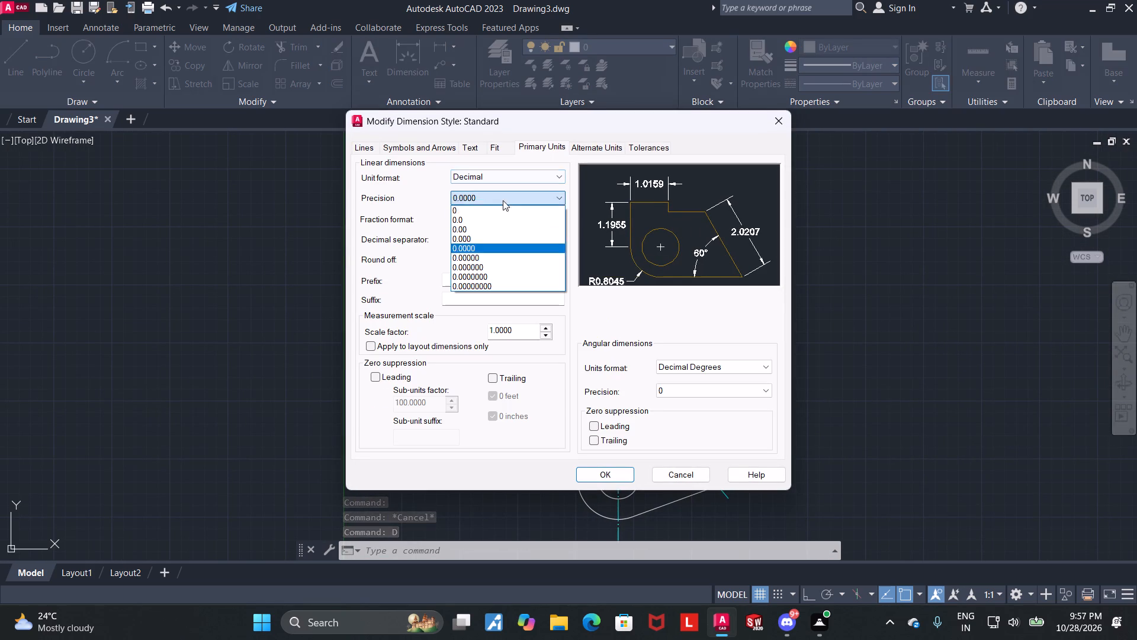
pyautogui.click(487, 207)
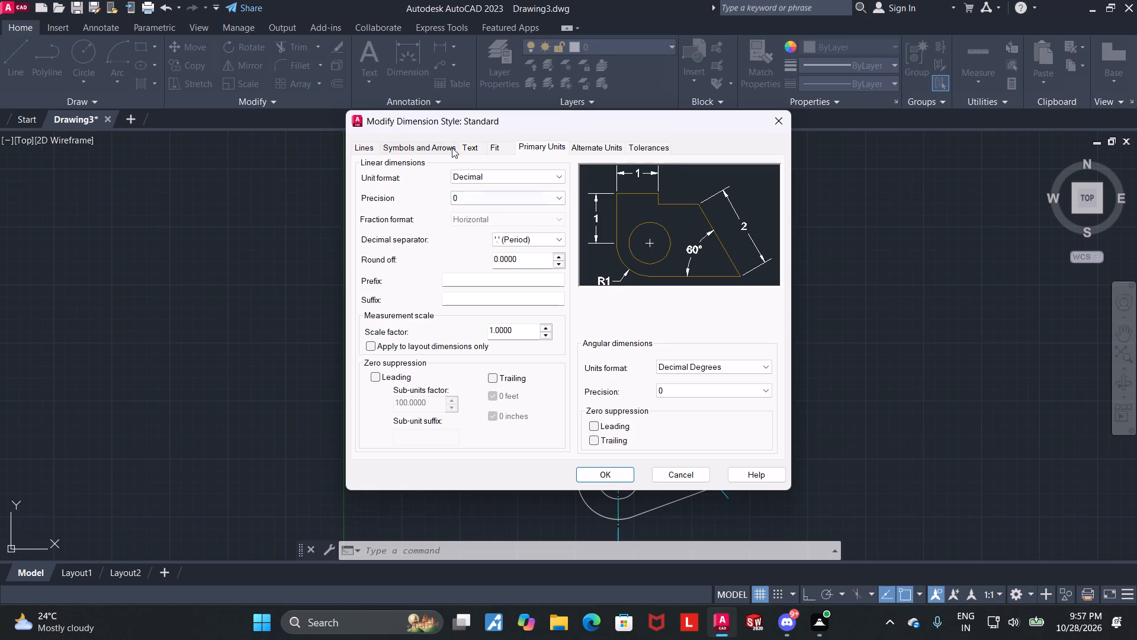
# Set the Standard dimension style's text height to 3 and arrow size to 2, and apply the style changes.
pyautogui.click(460, 148)
pyautogui.moveTo(545, 248); pyautogui.dragTo(390, 254)
pyautogui.press('3')
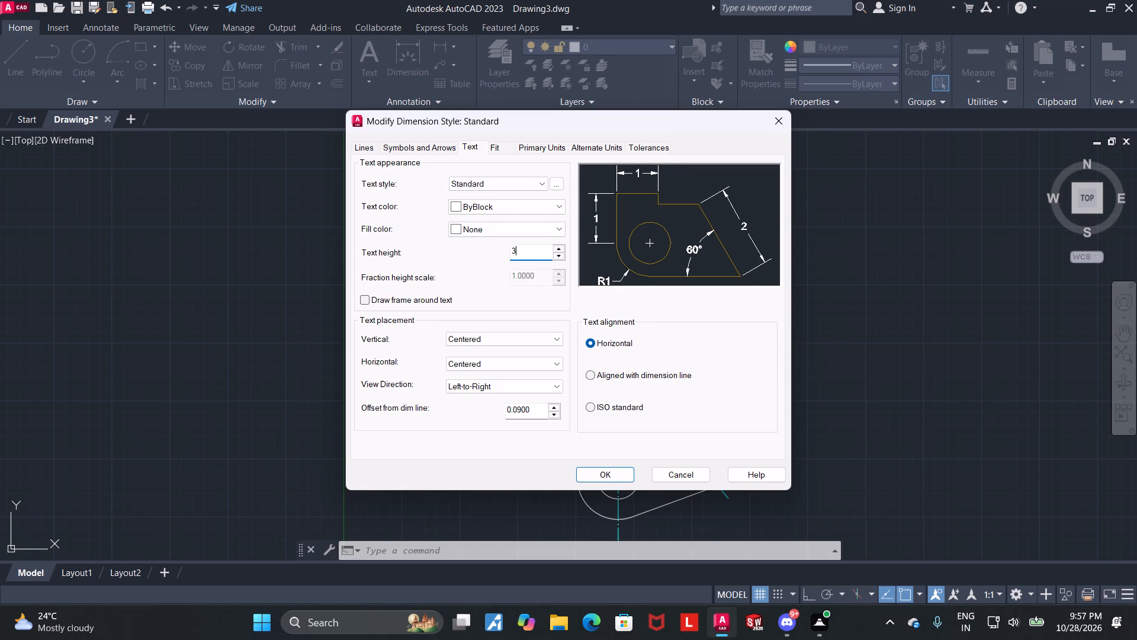
pyautogui.press('Return')
pyautogui.click(413, 152)
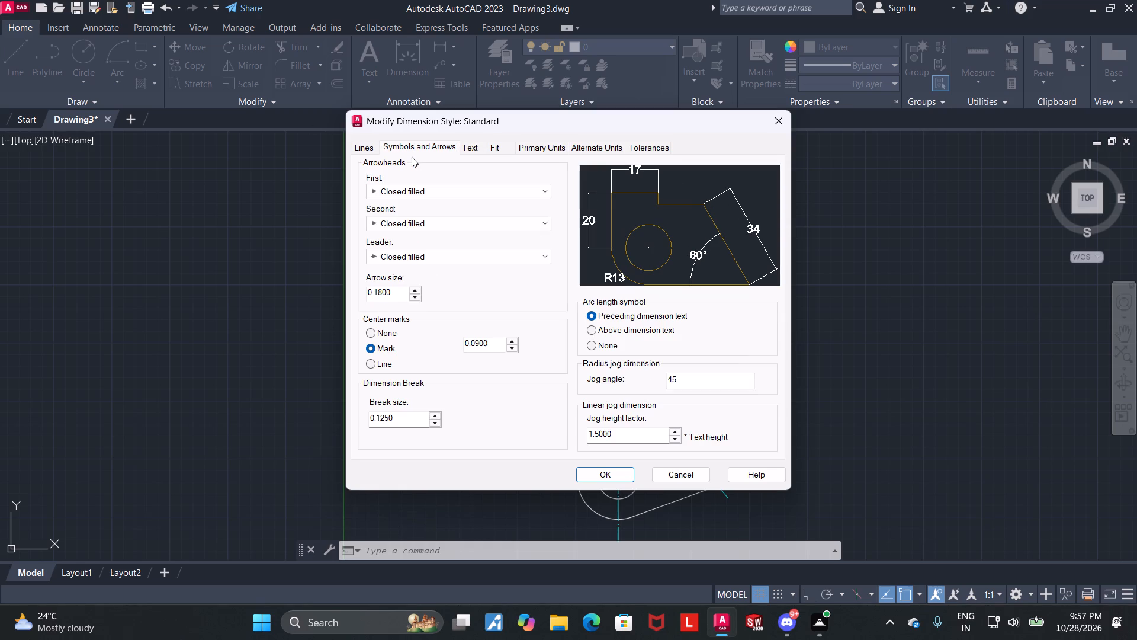
pyautogui.moveTo(398, 296); pyautogui.dragTo(190, 269)
pyautogui.press('2')
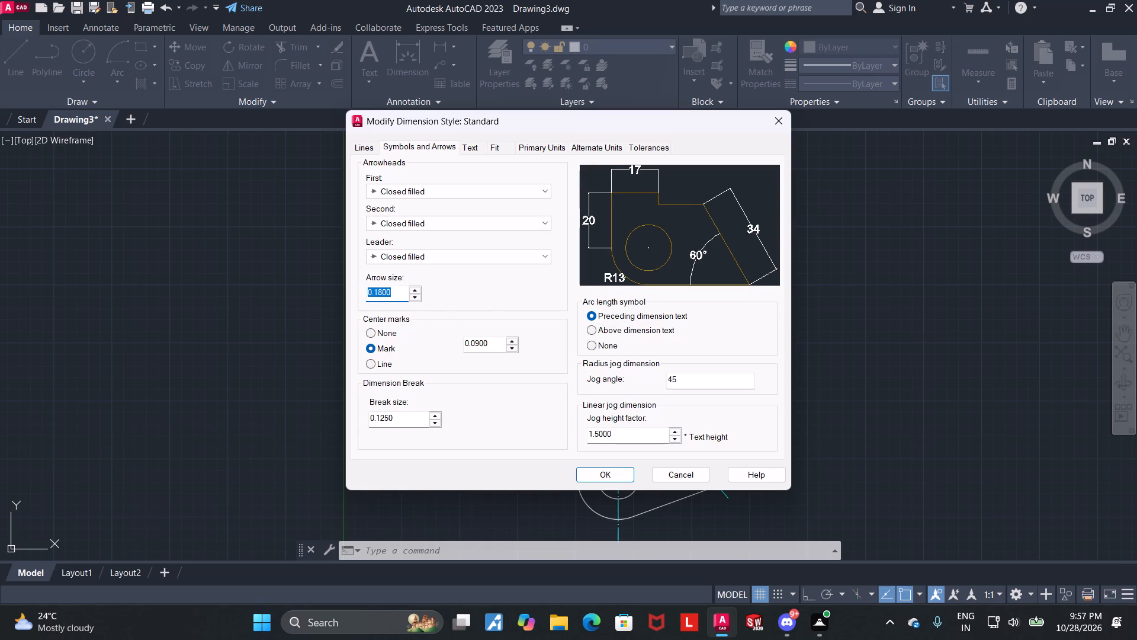
pyautogui.press('Return')
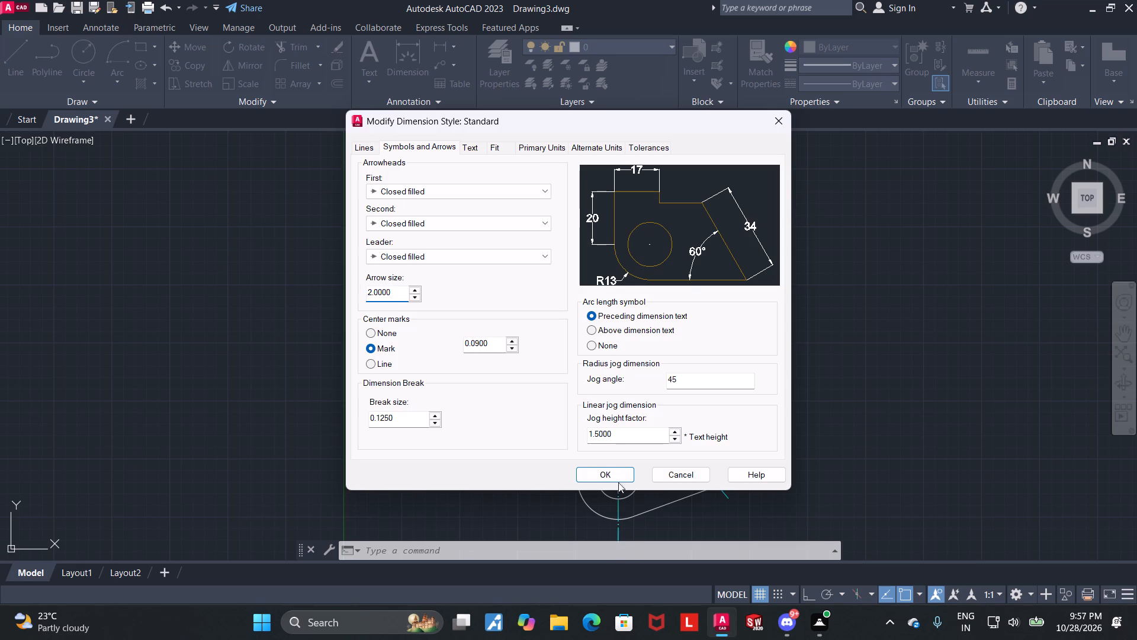
pyautogui.click(618, 477)
pyautogui.click(651, 420)
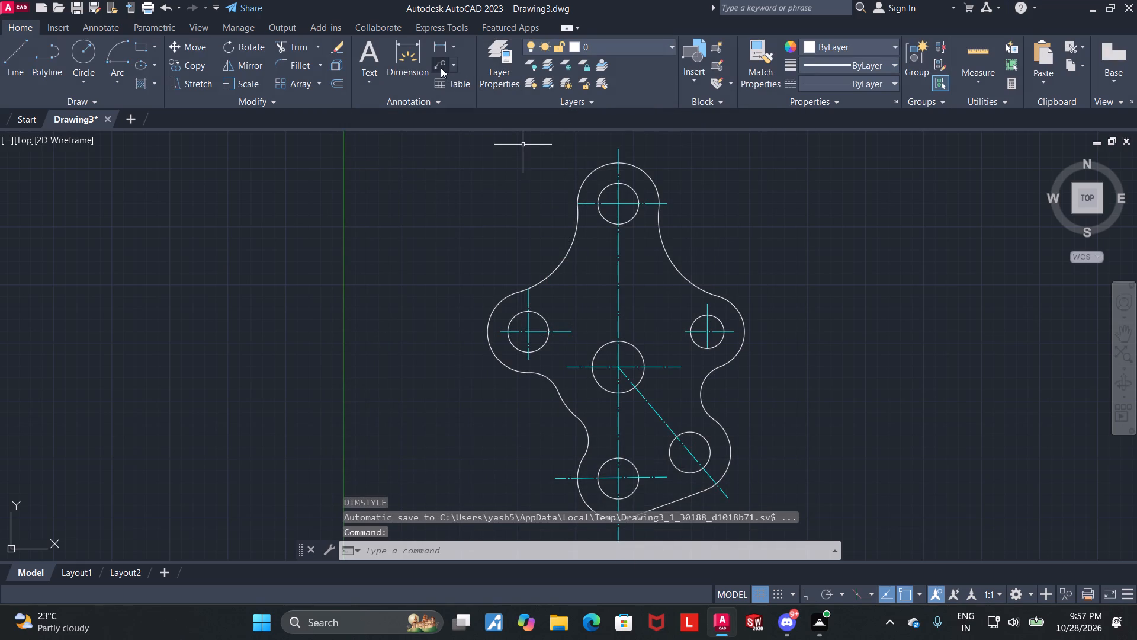
# Add a radius dimension to the outer arc around the top hole, with its text outside the arc.
pyautogui.click(419, 57)
pyautogui.moveTo(820, 206); pyautogui.dragTo(812, 312, button='middle')
pyautogui.scroll(2, 686, 293)
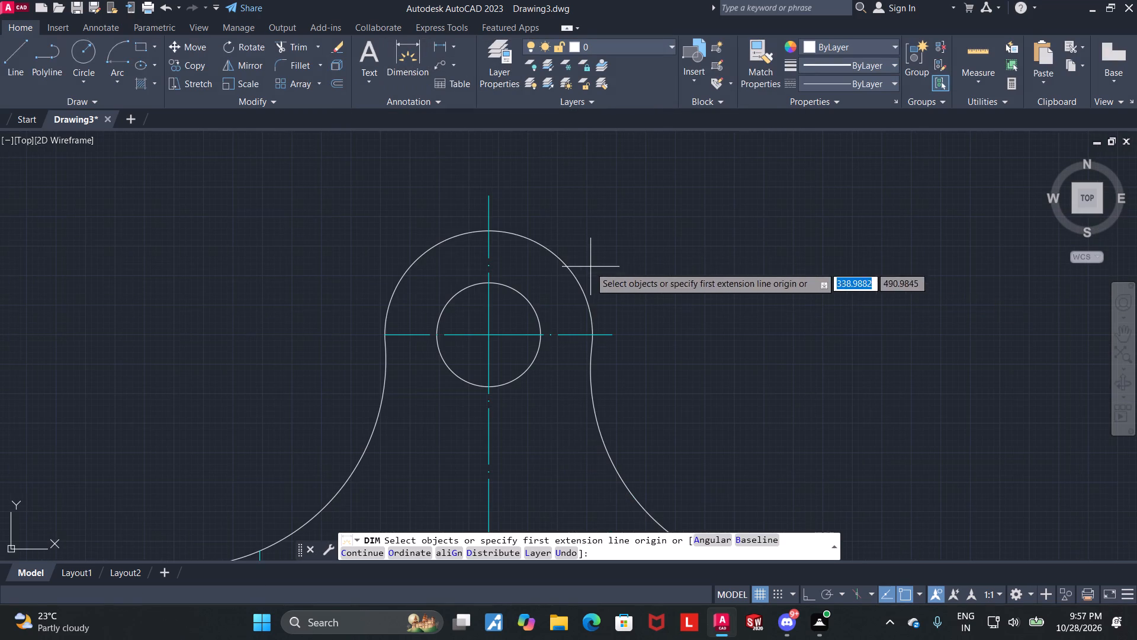
pyautogui.click(570, 267)
pyautogui.click(584, 241)
pyautogui.press('Escape')
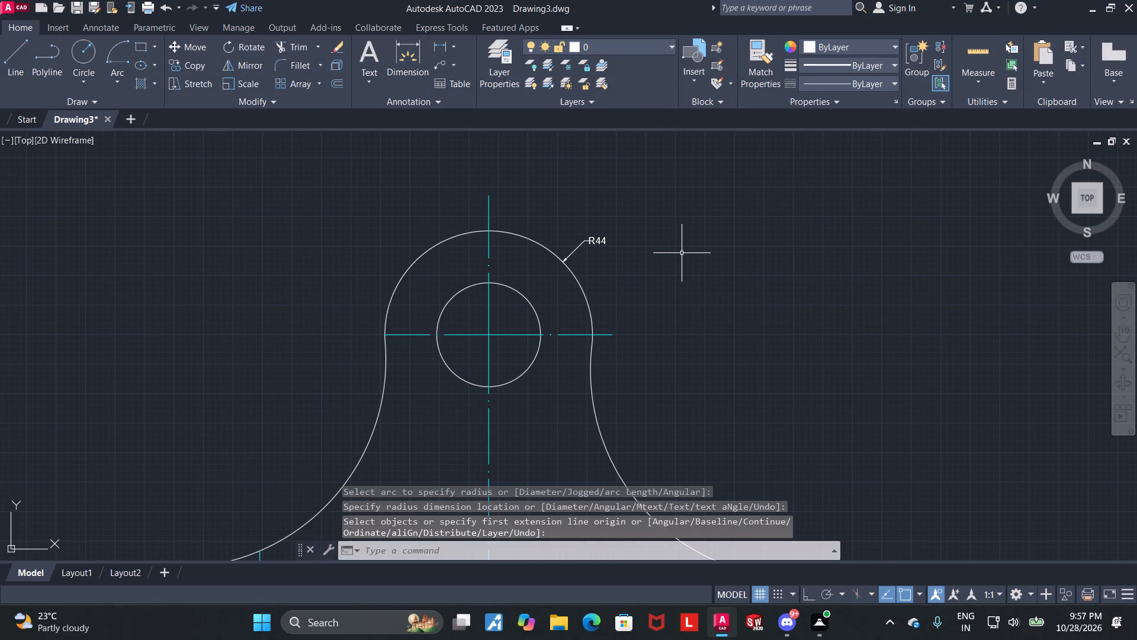
# Modify the Standard dimension style to a text height of 5 and an arrow size of 4.
pyautogui.press('d')
pyautogui.press('Return')
pyautogui.click(765, 284)
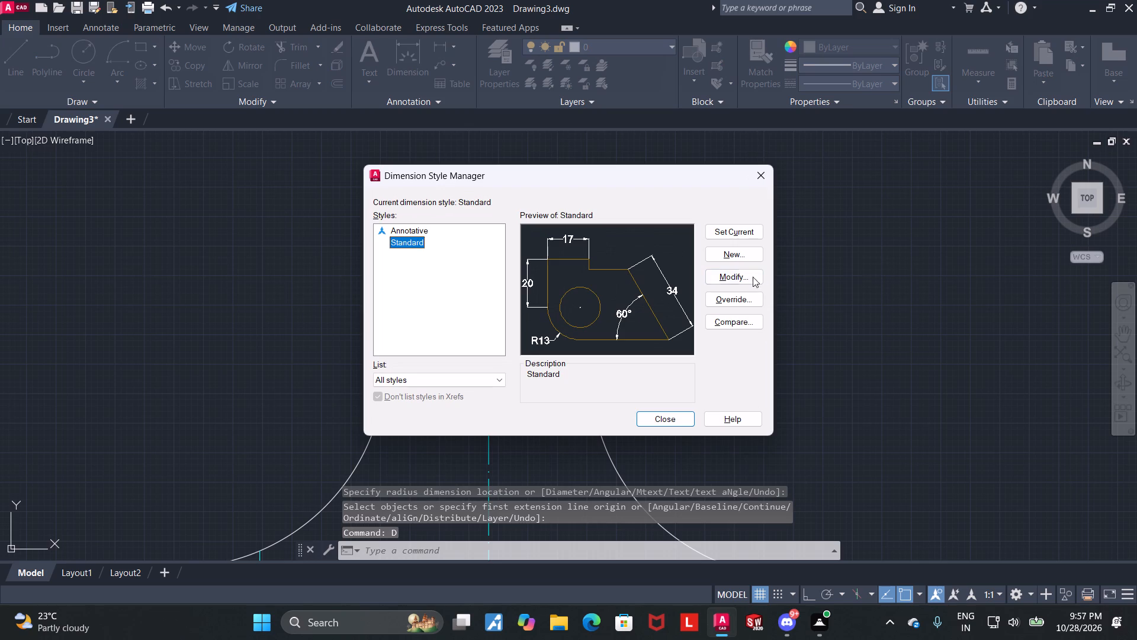
pyautogui.click(740, 271)
pyautogui.click(476, 149)
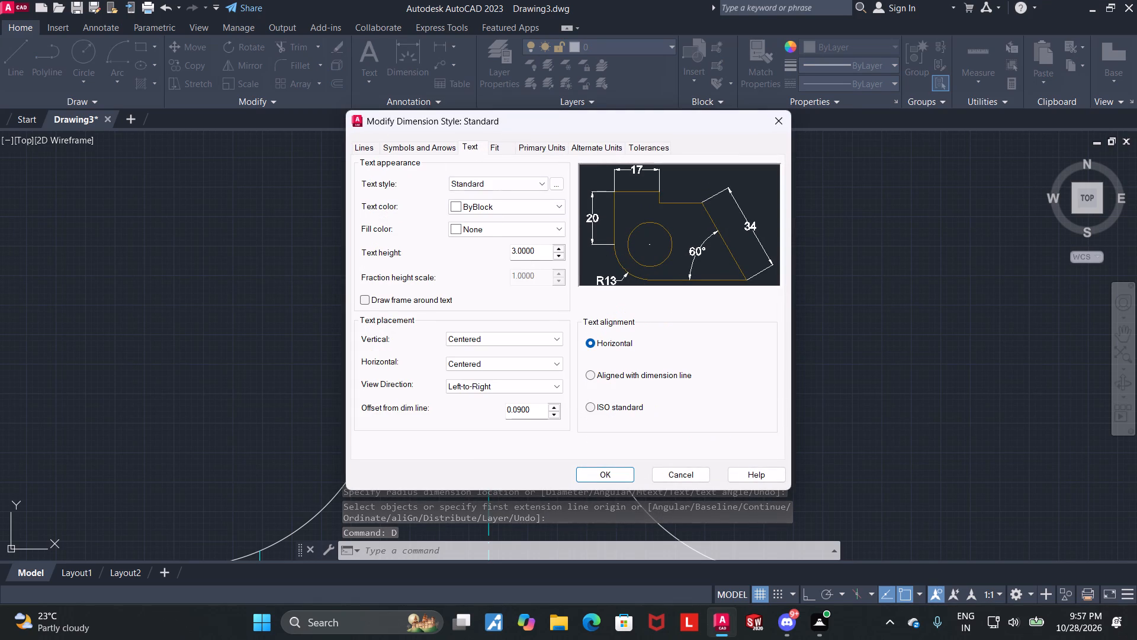
pyautogui.moveTo(545, 250); pyautogui.dragTo(309, 241)
pyautogui.press('5')
pyautogui.press('Return')
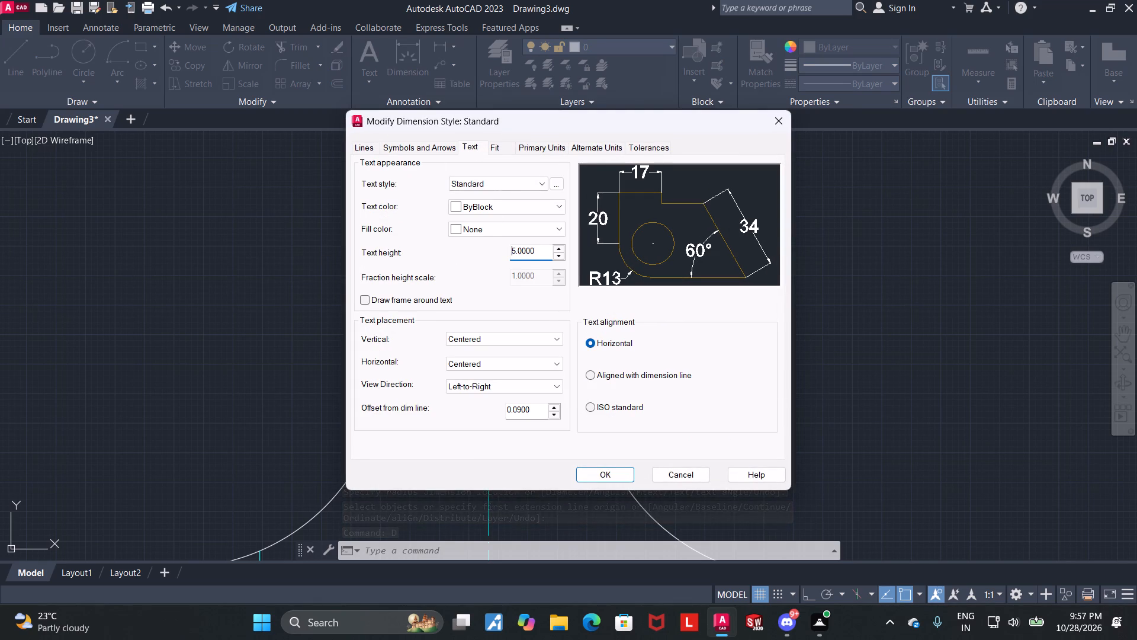
pyautogui.click(436, 147)
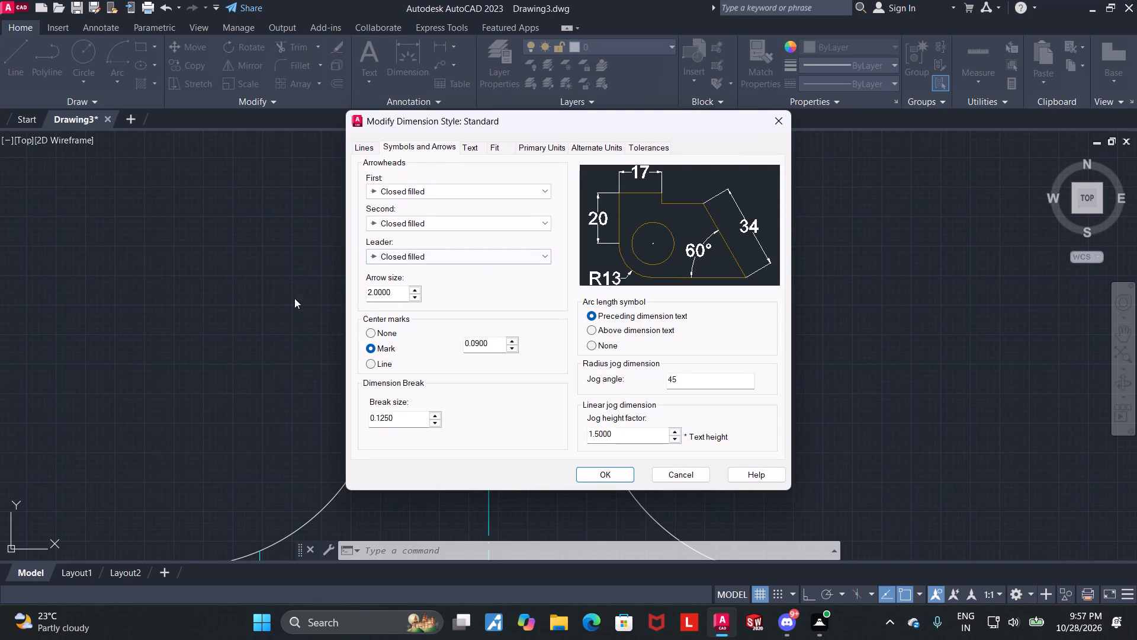
pyautogui.moveTo(393, 289); pyautogui.dragTo(227, 285)
pyautogui.press('4')
pyautogui.press('Return')
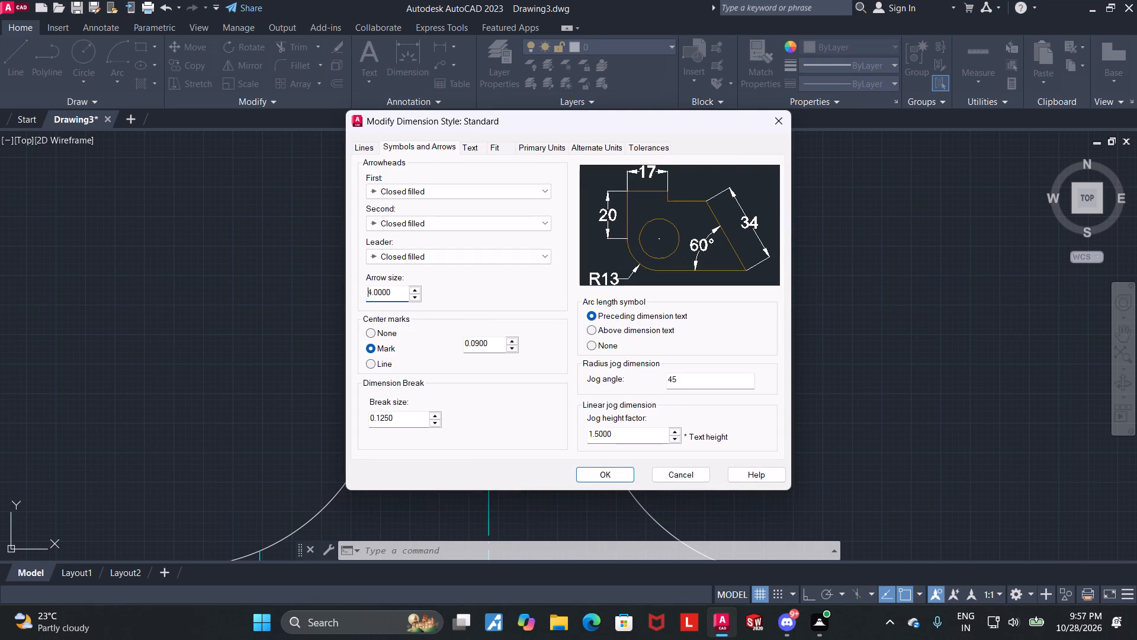
pyautogui.click(602, 468)
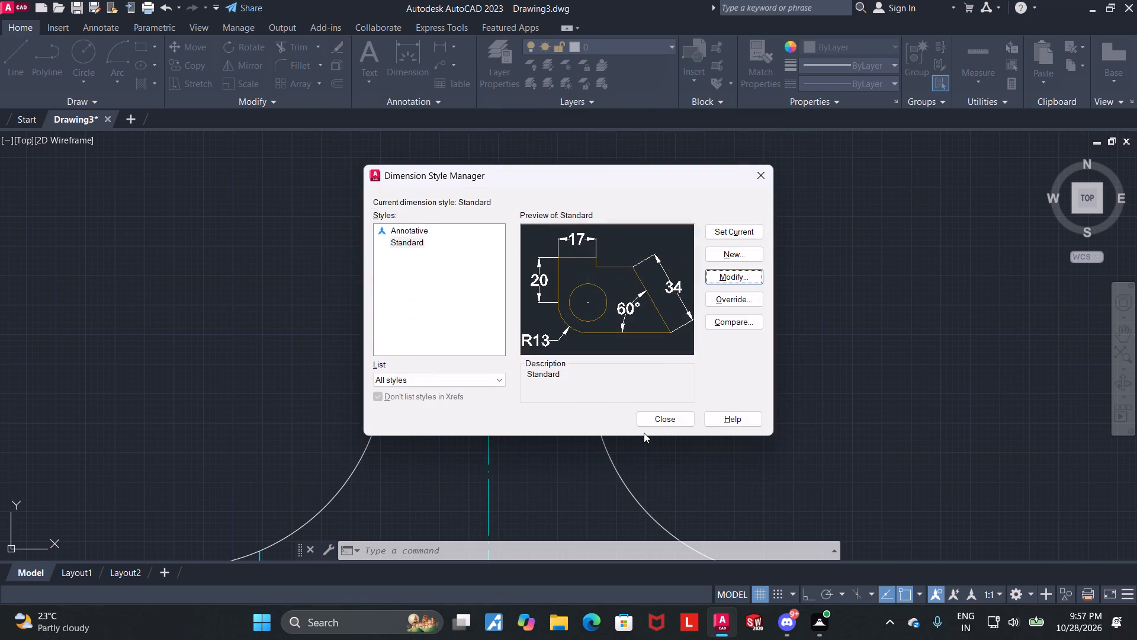
pyautogui.click(671, 421)
pyautogui.scroll(-2, 686, 421)
pyautogui.moveTo(715, 409); pyautogui.dragTo(543, 286, button='middle')
pyautogui.scroll(1, 577, 303)
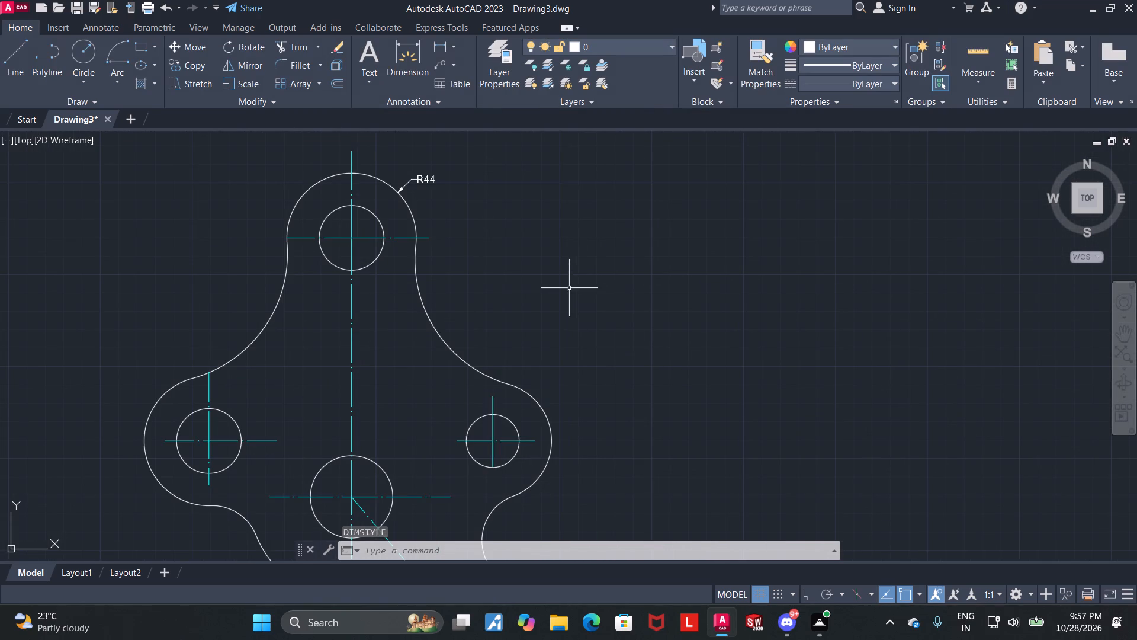
# Modify the Standard dimension style to a text height of 9 and an arrow size of 6.
pyautogui.press('Escape')
pyautogui.press('d')
pyautogui.press('Return')
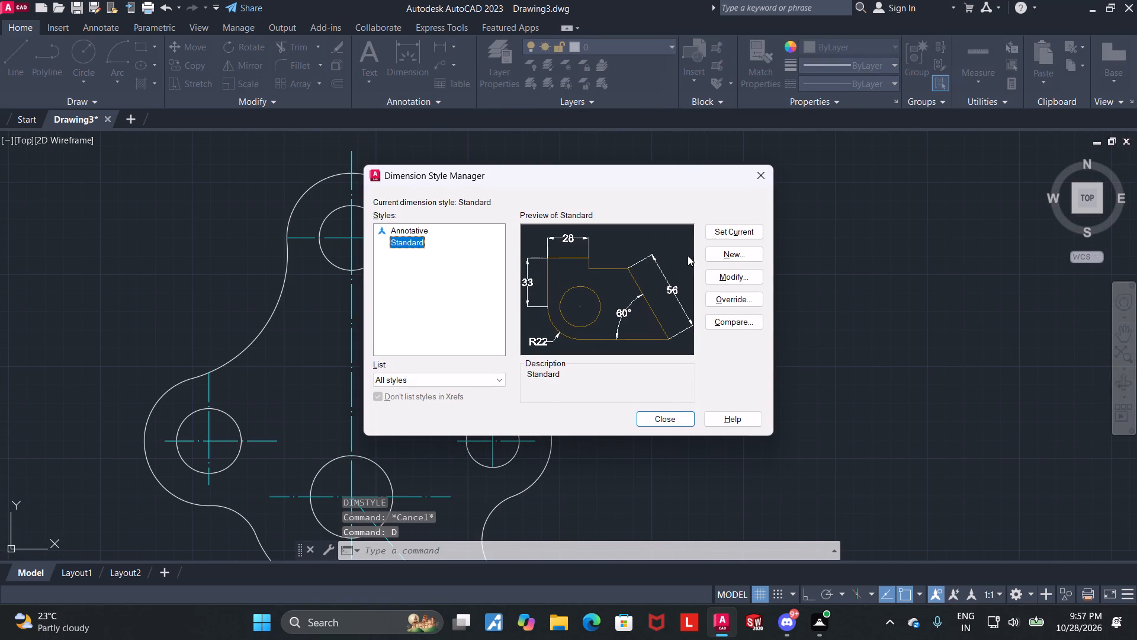
pyautogui.click(720, 279)
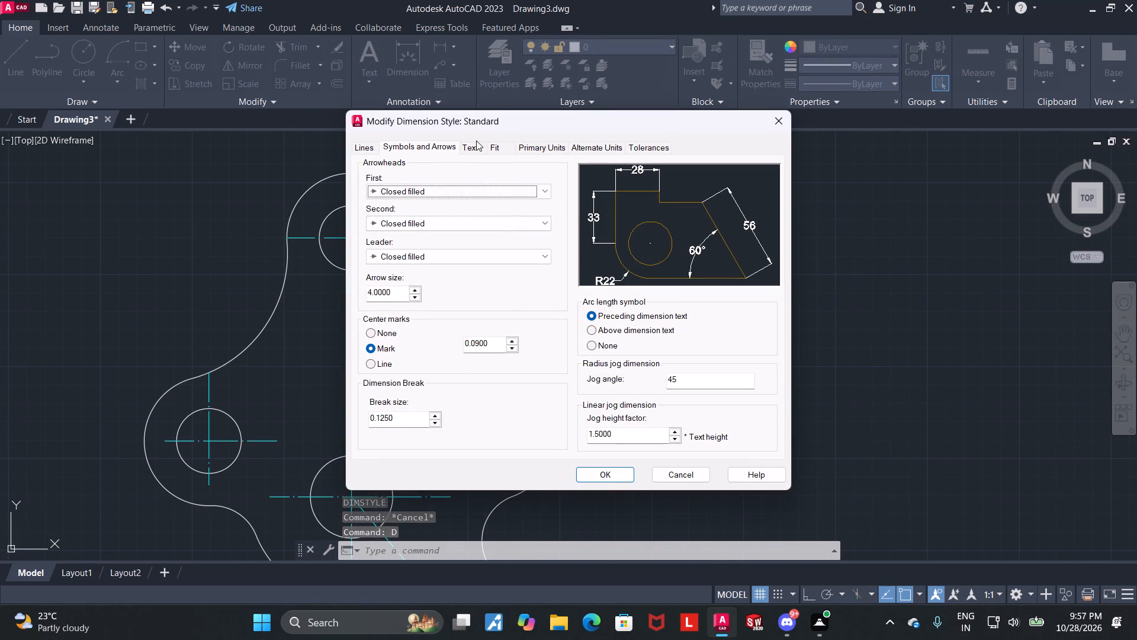
pyautogui.click(476, 140)
pyautogui.click(478, 152)
pyautogui.moveTo(542, 254); pyautogui.dragTo(343, 257)
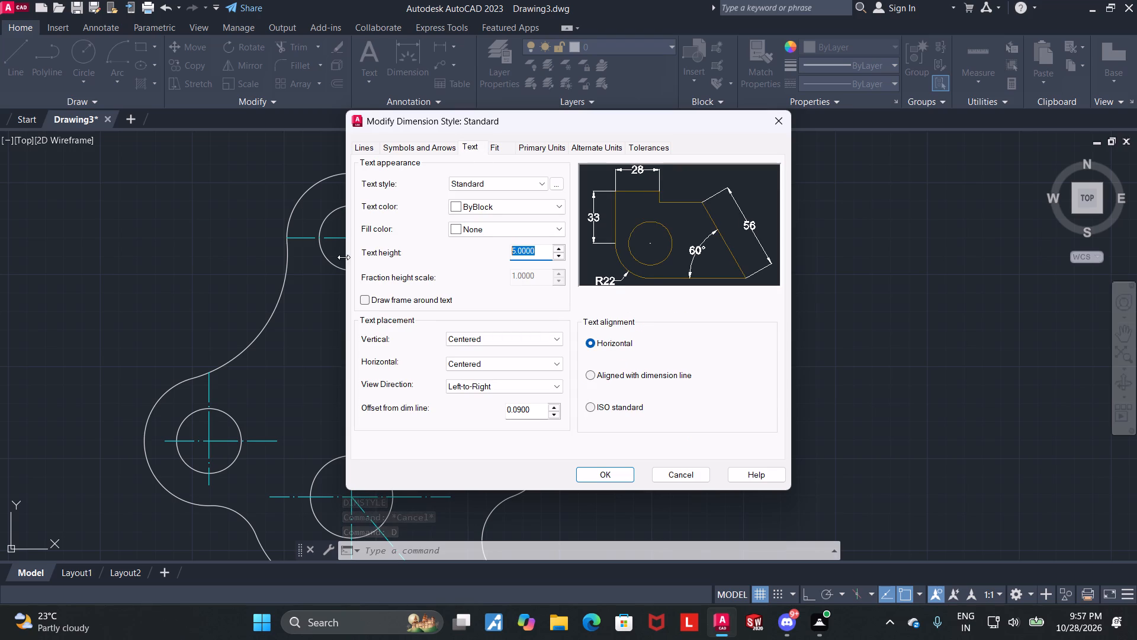
pyautogui.press('7')
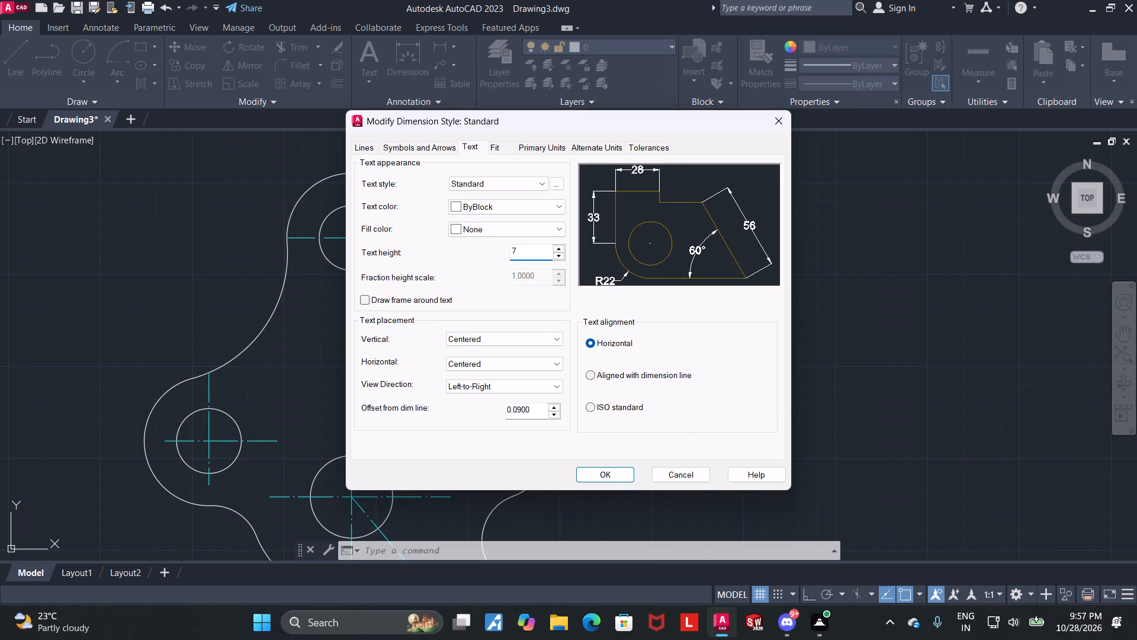
pyautogui.press('BackSpace')
pyautogui.press('9')
pyautogui.press('Return')
pyautogui.click(406, 143)
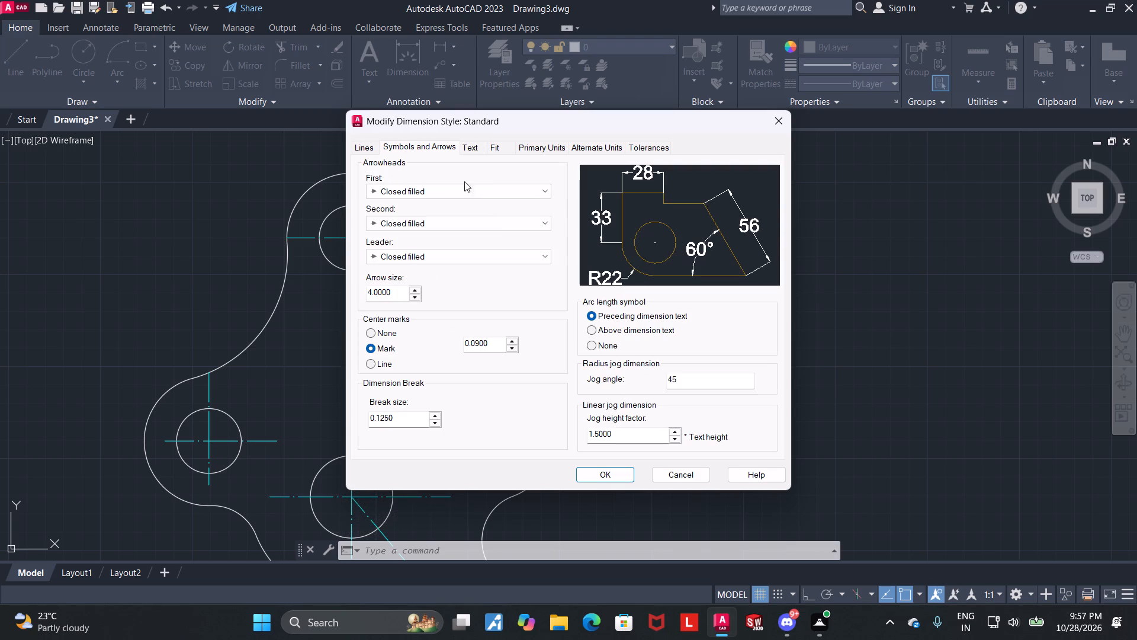
pyautogui.moveTo(397, 295); pyautogui.dragTo(295, 306)
pyautogui.press('6')
pyautogui.press('Return')
pyautogui.click(602, 476)
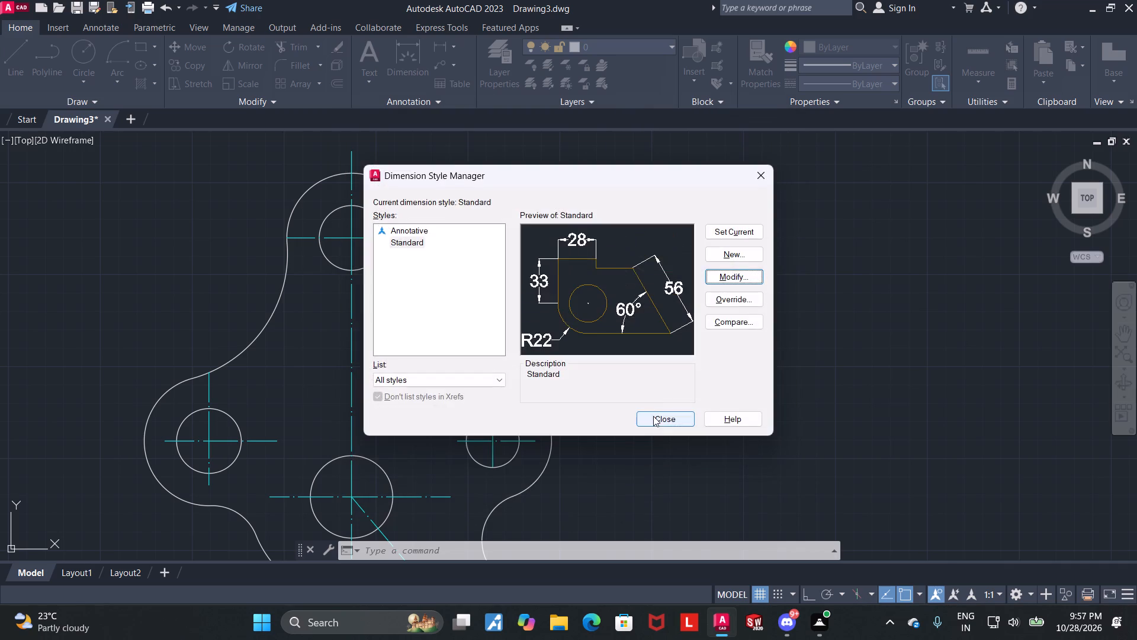
pyautogui.click(654, 416)
# Add a horizontal linear dimension between the vertical centre lines of the left hole and the top hole, placed above the plate.
pyautogui.scroll(-1, 666, 302)
pyautogui.moveTo(672, 318); pyautogui.dragTo(693, 280, button='middle')
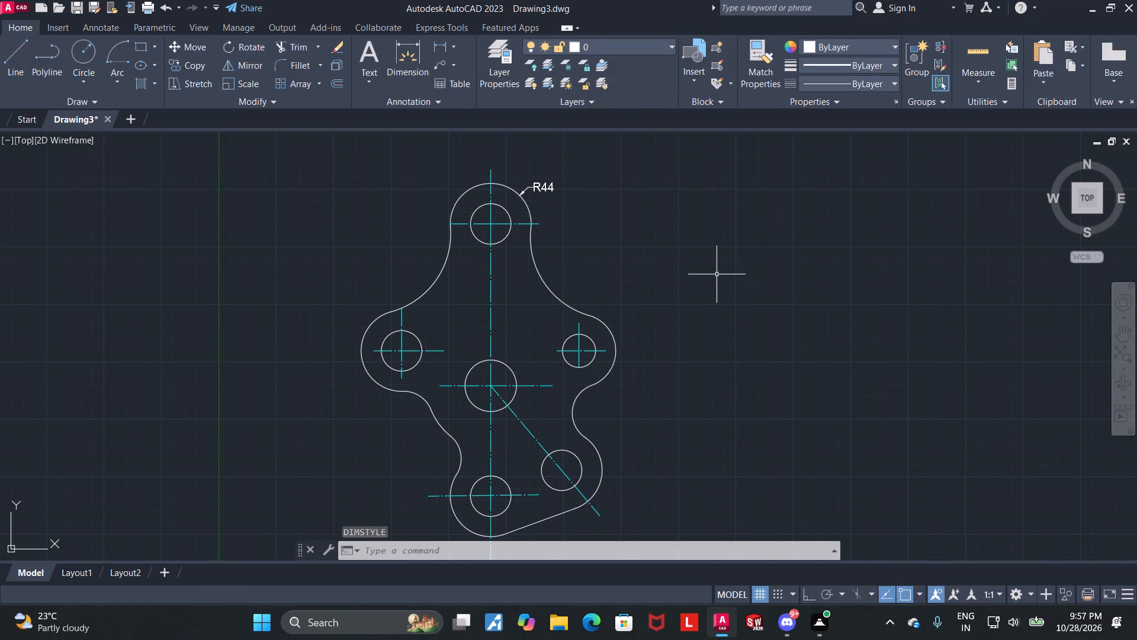
pyautogui.press('Escape')
pyautogui.moveTo(677, 242); pyautogui.dragTo(835, 248, button='middle')
pyautogui.moveTo(811, 247); pyautogui.dragTo(806, 255, button='middle')
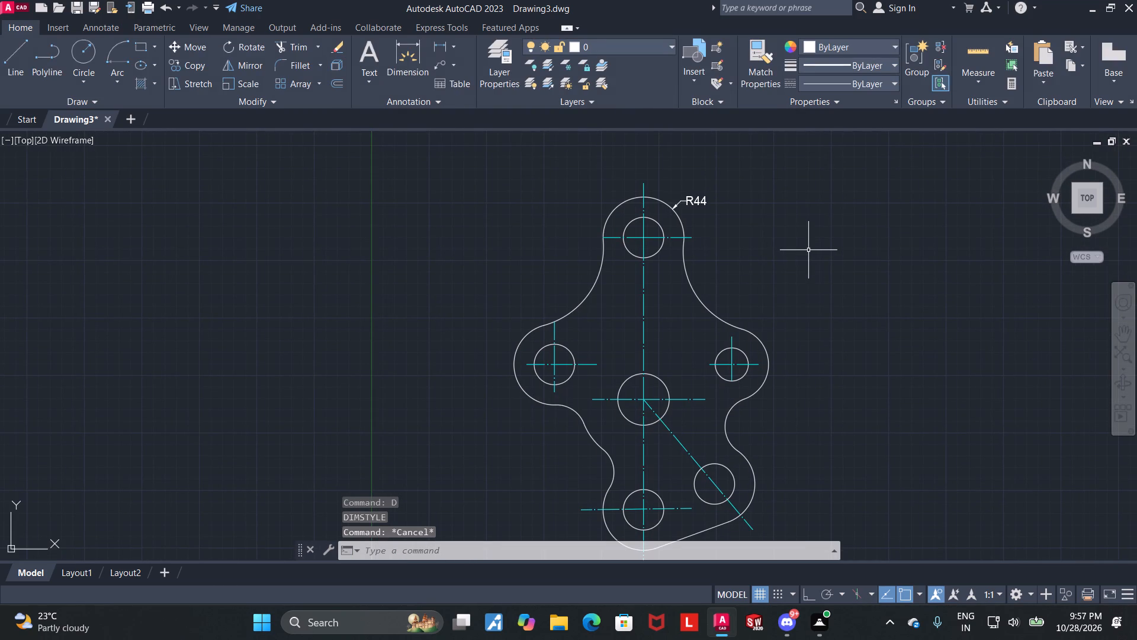
pyautogui.moveTo(797, 260); pyautogui.dragTo(778, 284, button='middle')
pyautogui.click(405, 57)
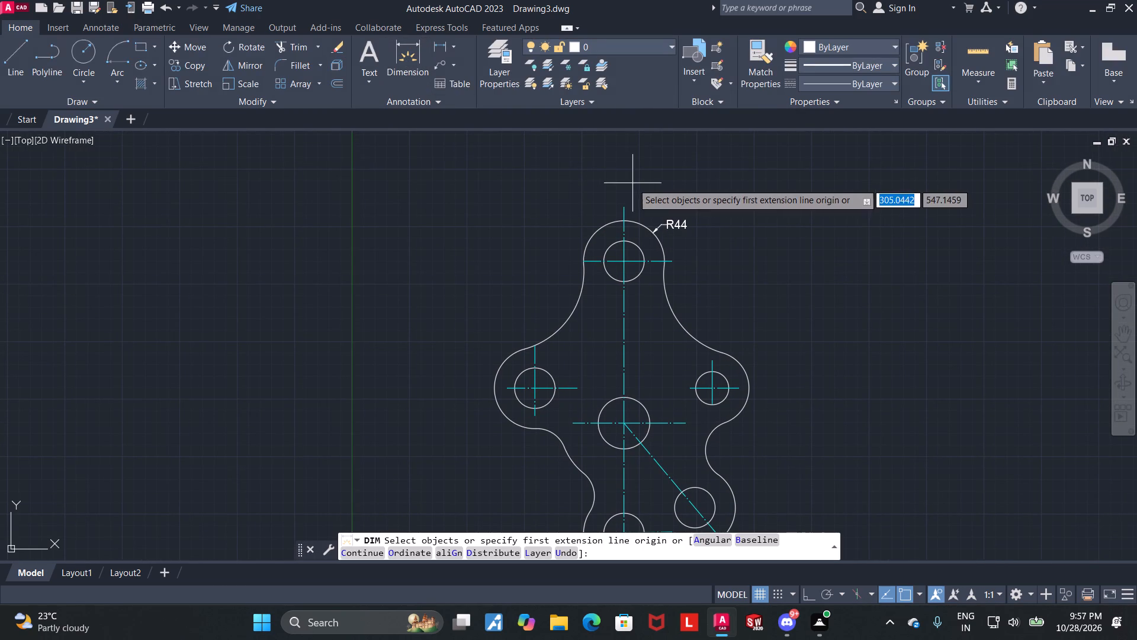
pyautogui.click(622, 205)
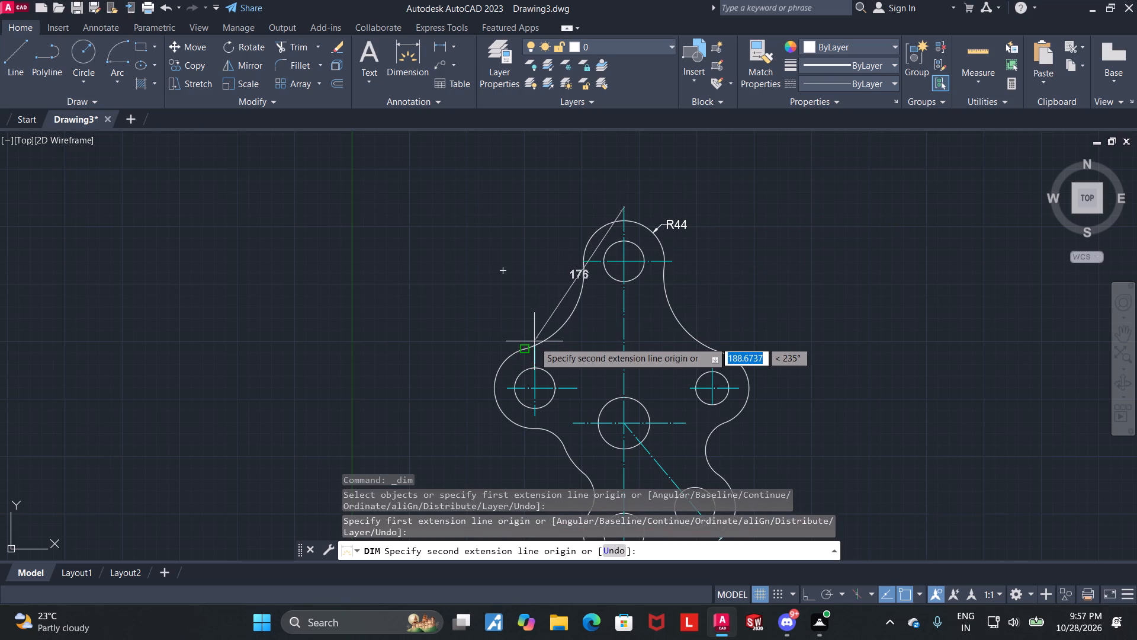
pyautogui.scroll(6, 535, 341)
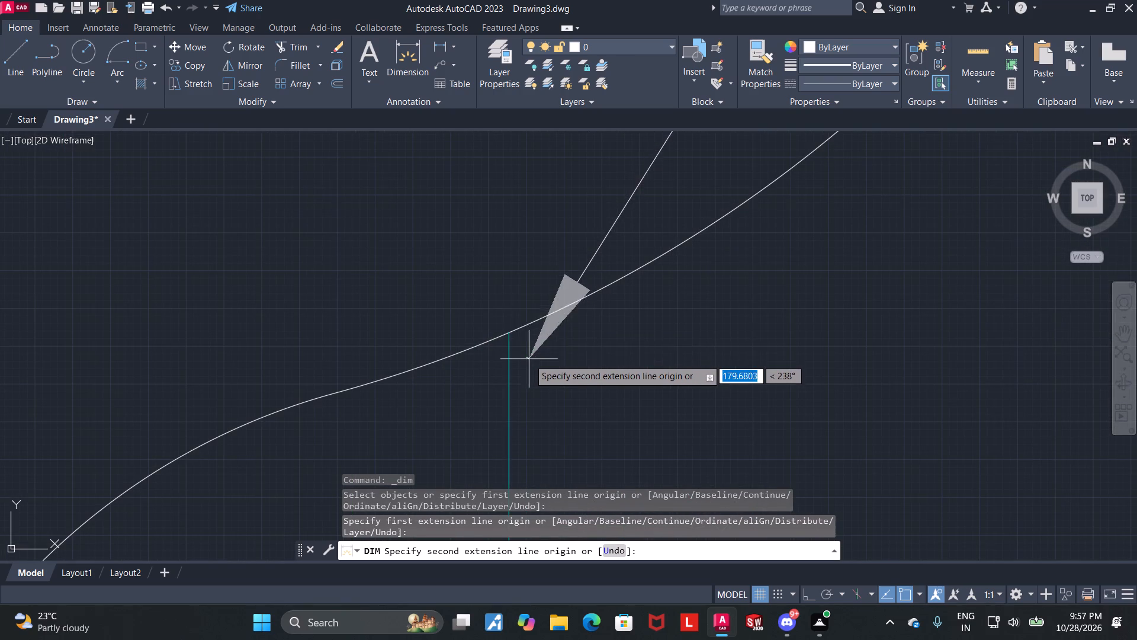
pyautogui.click(506, 329)
pyautogui.scroll(-4, 506, 329)
pyautogui.scroll(-2, 560, 267)
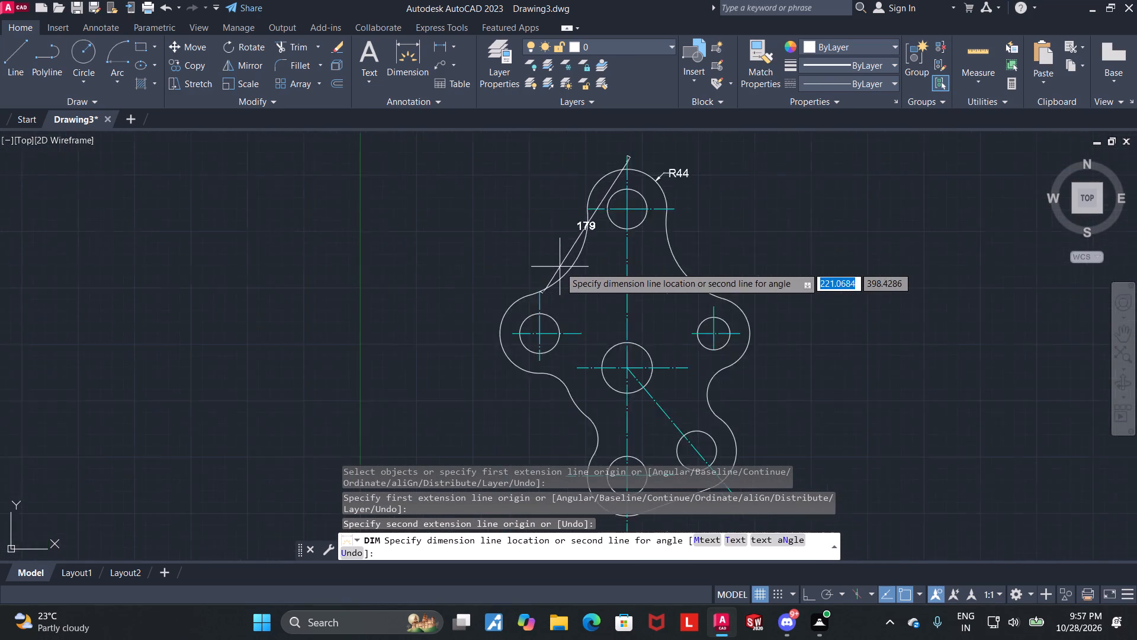
pyautogui.scroll(-1, 560, 267)
pyautogui.scroll(2, 596, 170)
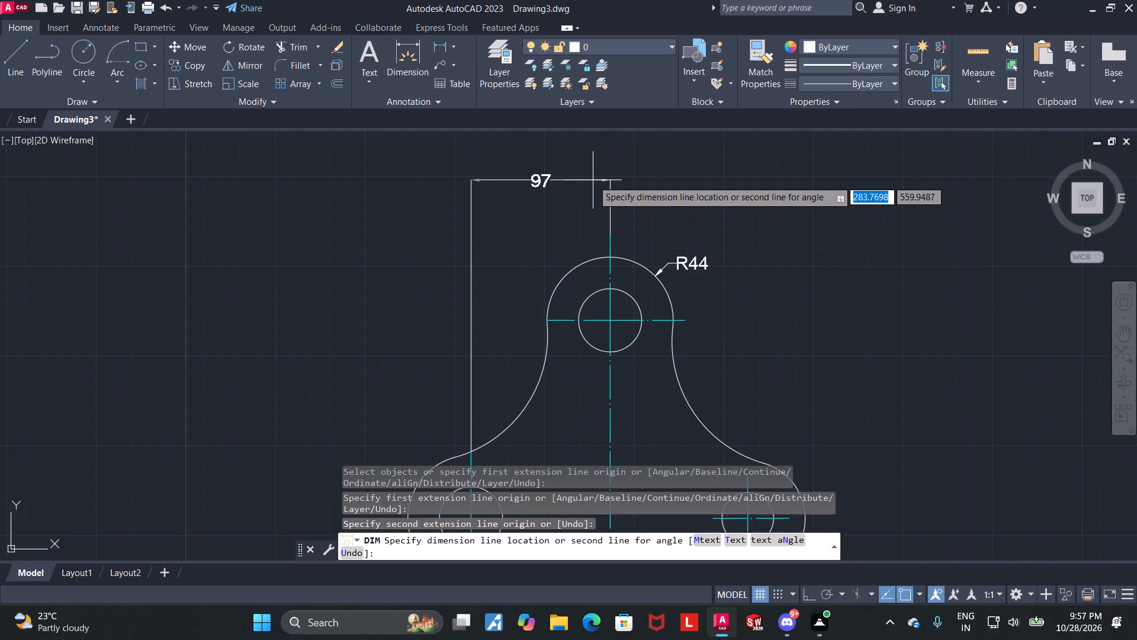
pyautogui.click(595, 180)
pyautogui.press('Escape')
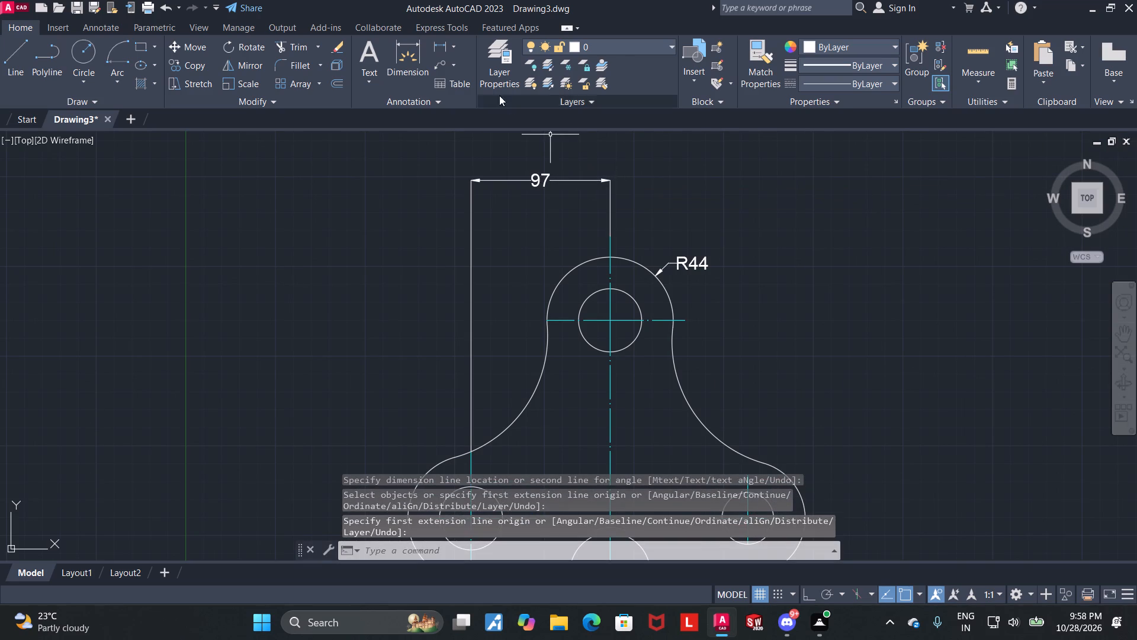
# Add a radius dimension to the top hole, with its text outside the profile at the upper left.
pyautogui.click(401, 56)
pyautogui.scroll(1, 602, 314)
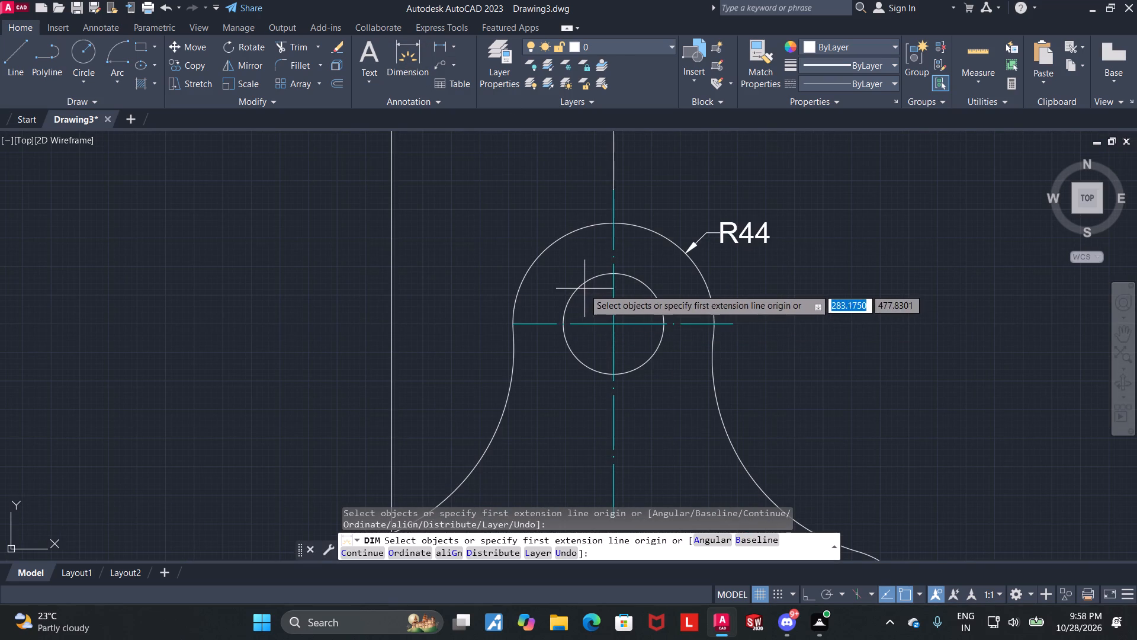
pyautogui.click(583, 287)
pyautogui.click(519, 192)
pyautogui.press('Escape')
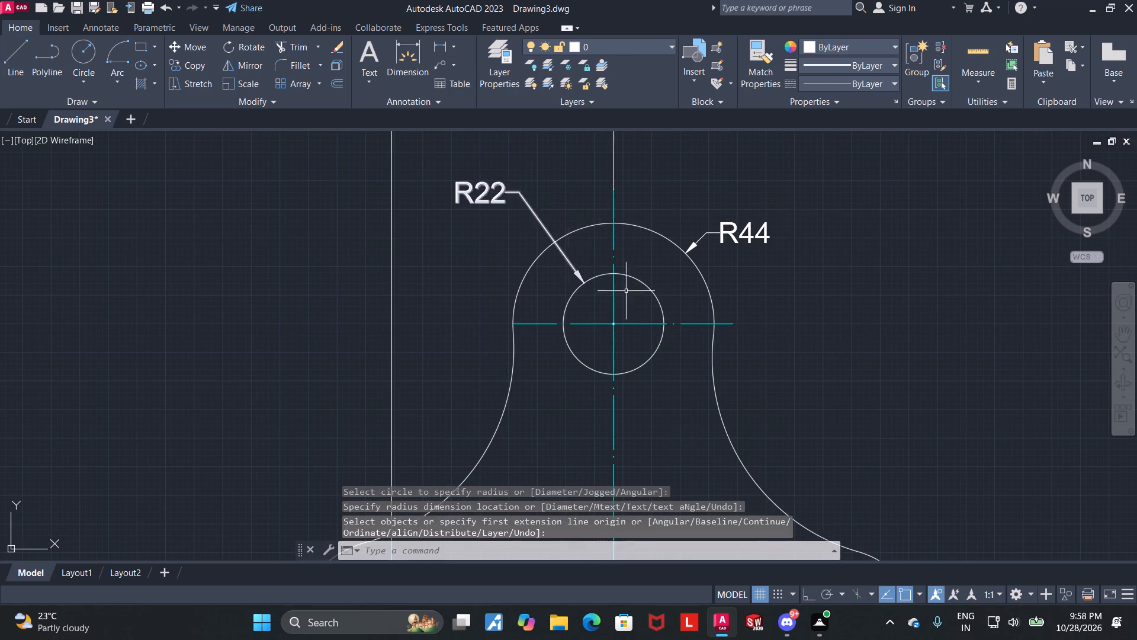
# Add a radius dimension to the large concave arc joining the top lobe to the right lobe, with its text outside the profile.
pyautogui.scroll(-2, 631, 293)
pyautogui.moveTo(815, 341); pyautogui.dragTo(669, 268, button='middle')
pyautogui.click(419, 47)
pyautogui.scroll(2, 592, 216)
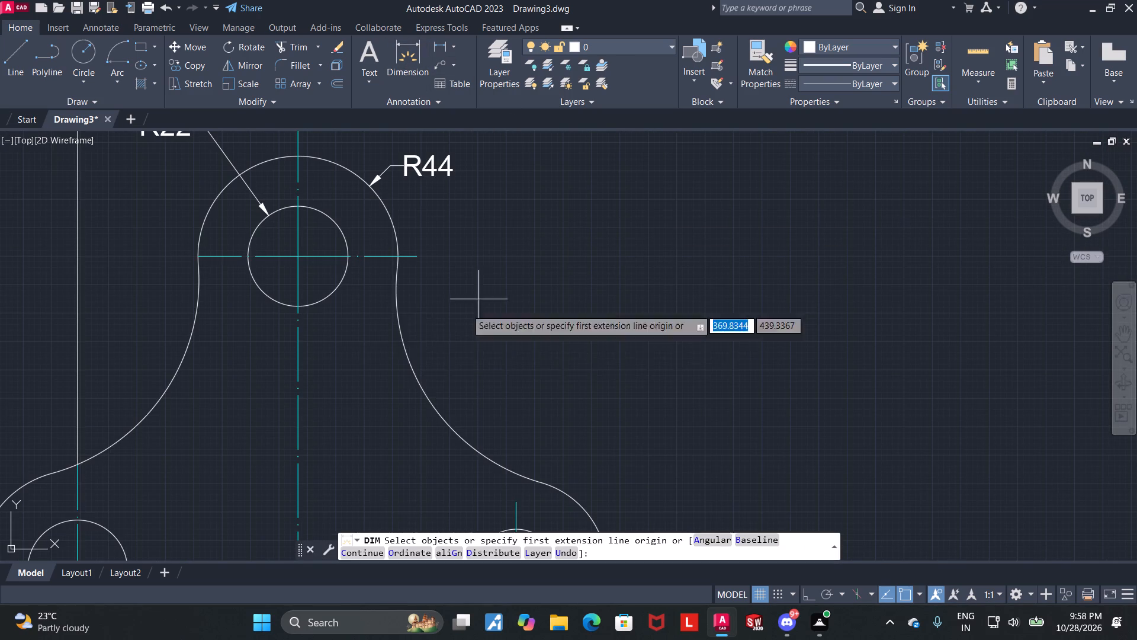
pyautogui.click(404, 350)
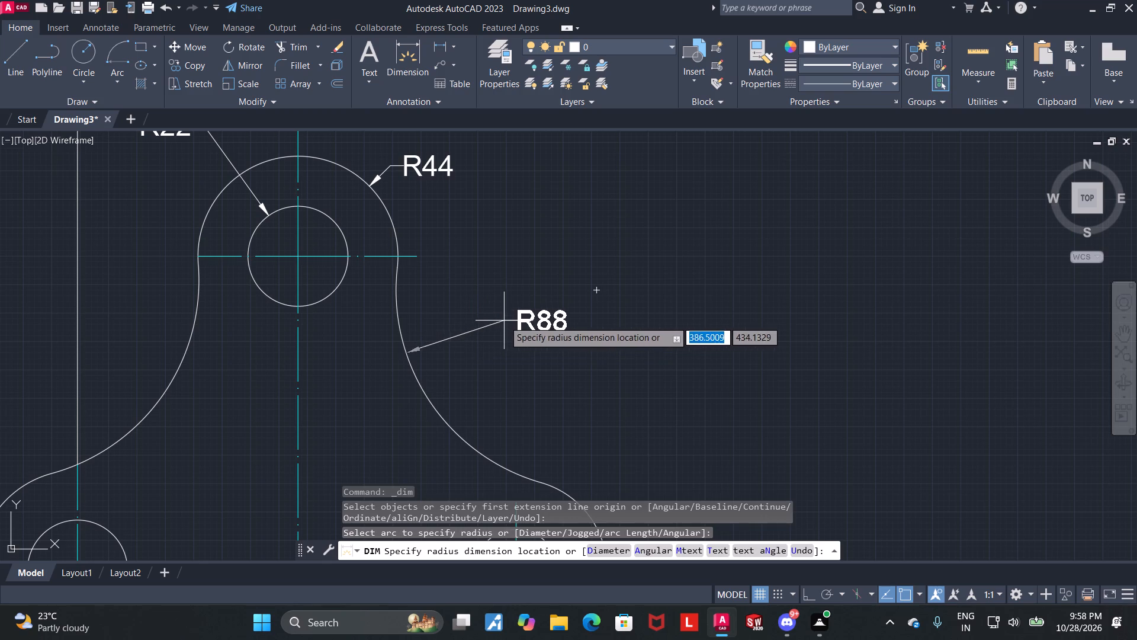
pyautogui.click(505, 320)
pyautogui.press('Escape')
# Add a radius dimension to the outer arc around the right hole, with its text outside the profile.
pyautogui.moveTo(664, 360); pyautogui.dragTo(647, 313, button='middle')
pyautogui.moveTo(685, 379); pyautogui.dragTo(648, 291, button='middle')
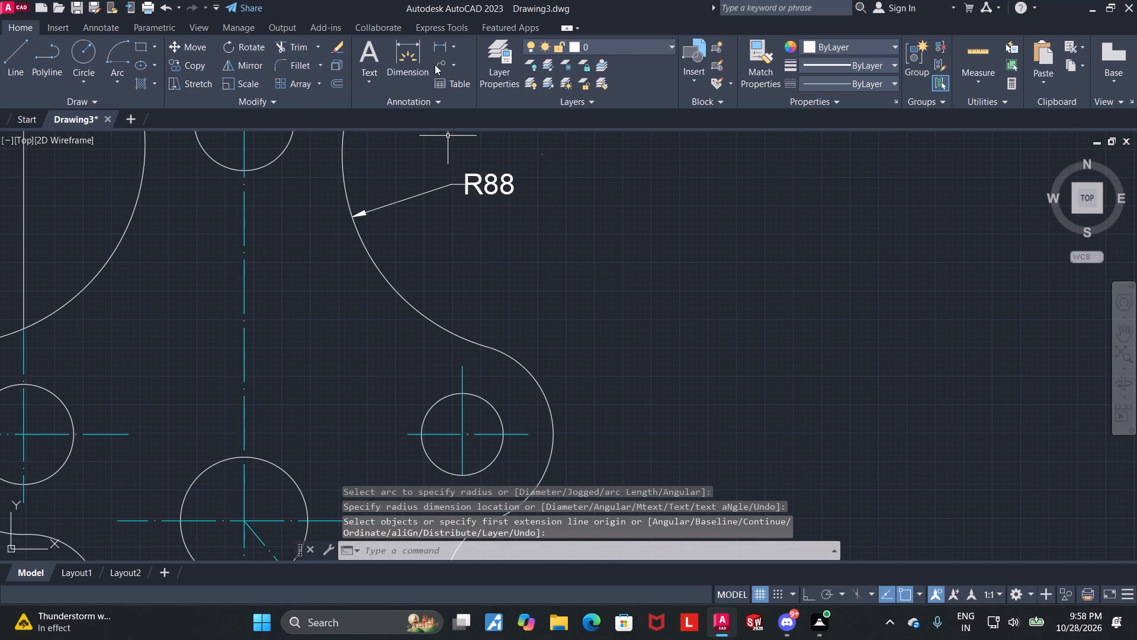
pyautogui.click(411, 53)
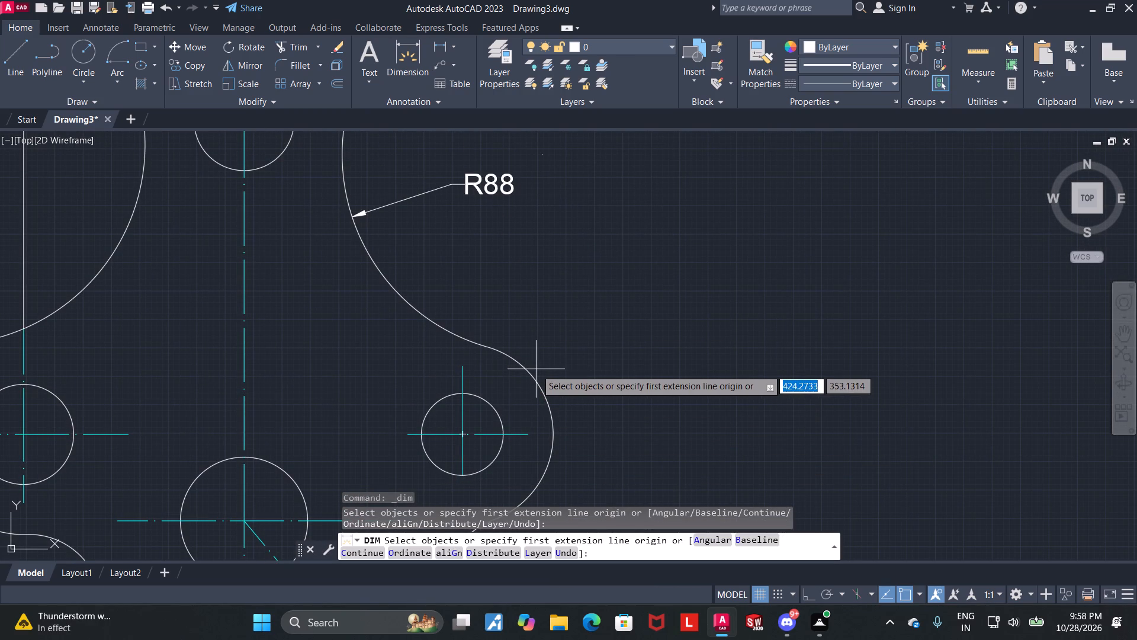
pyautogui.click(531, 373)
pyautogui.click(542, 343)
pyautogui.press('Escape')
# Add a horizontal linear dimension between the plate's main vertical centre line and the right hole's vertical centre line, placed above the hole.
pyautogui.scroll(-1, 635, 407)
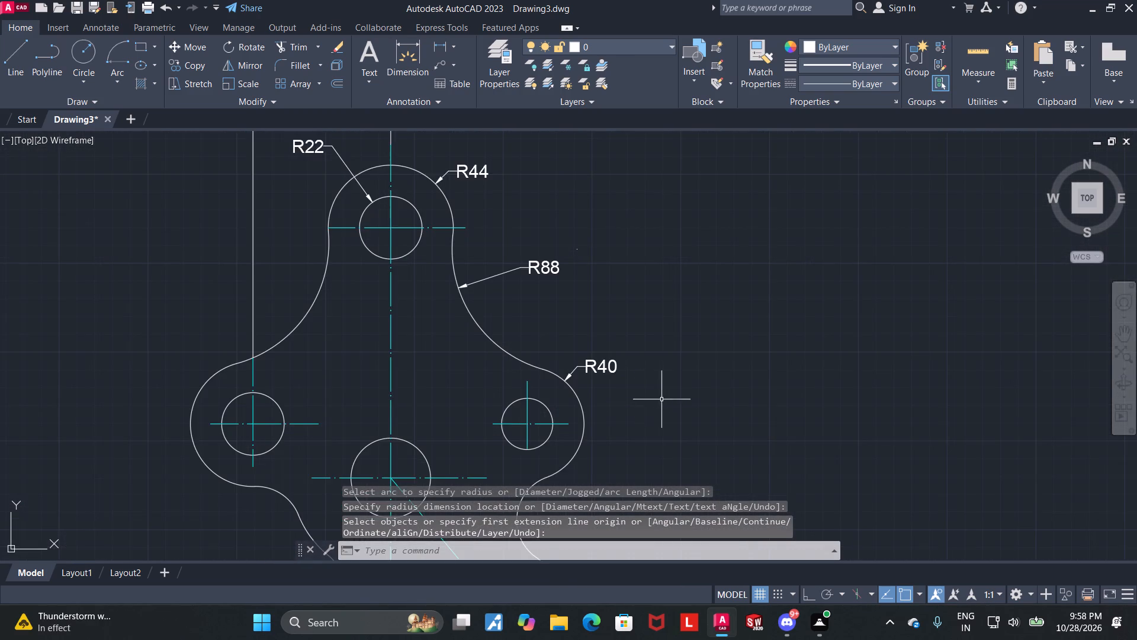
pyautogui.moveTo(666, 399); pyautogui.dragTo(685, 330, button='middle')
pyautogui.click(419, 52)
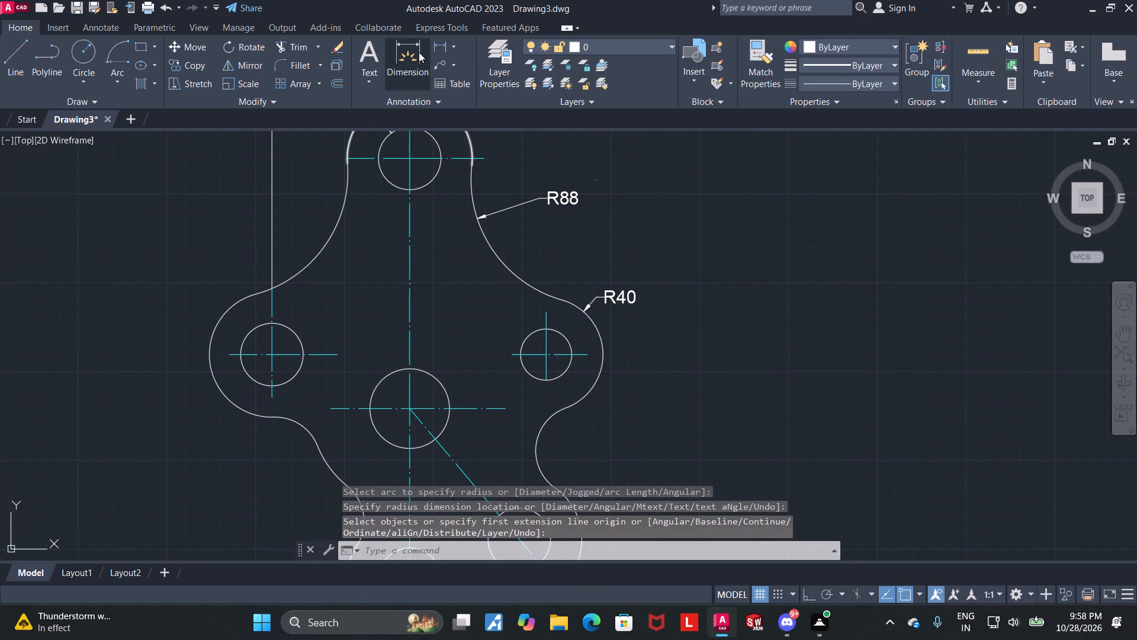
pyautogui.scroll(1, 504, 300)
pyautogui.click(569, 329)
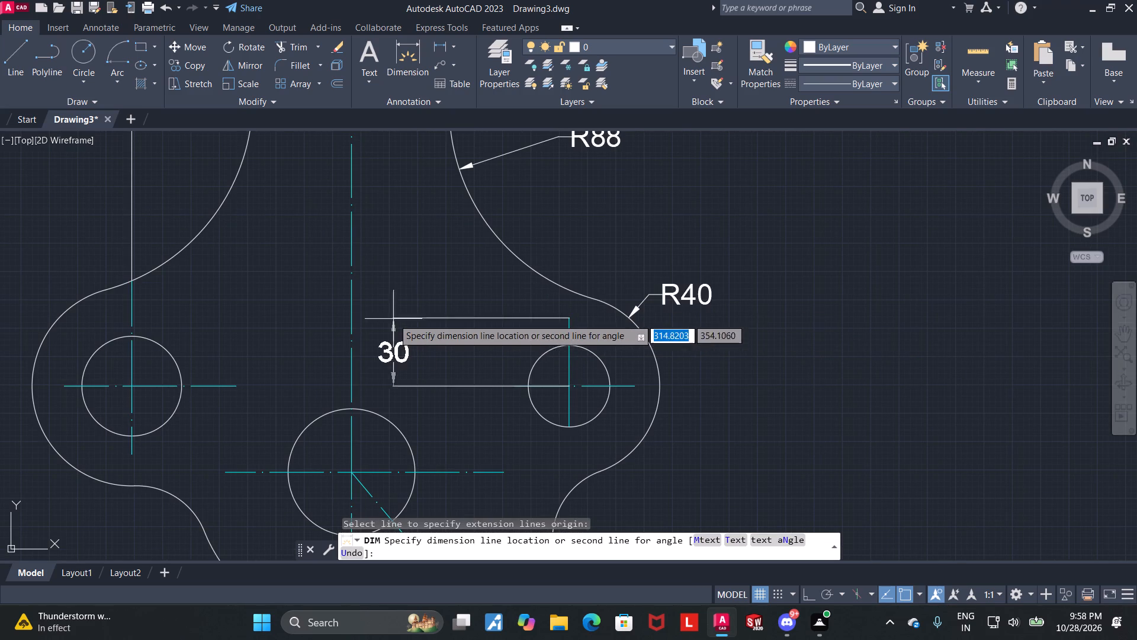
pyautogui.click(353, 312)
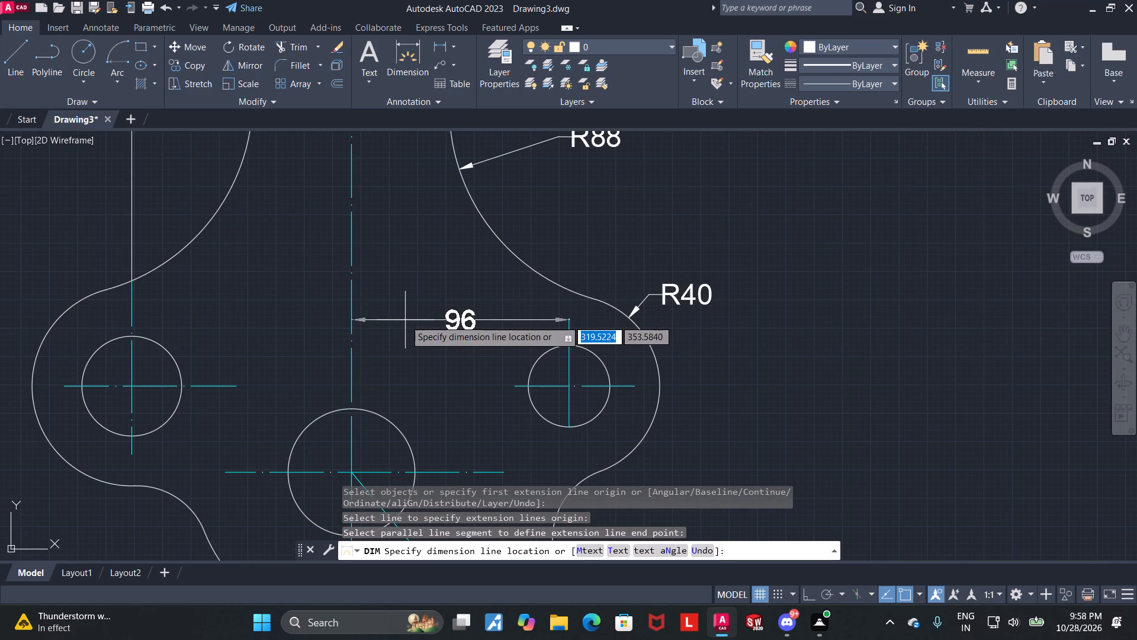
pyautogui.click(405, 320)
pyautogui.press('Escape')
# Add a vertical linear dimension between the horizontal centre lines of the right hole and the central hole, placed between the two holes.
pyautogui.moveTo(458, 360); pyautogui.dragTo(457, 276, button='middle')
pyautogui.click(412, 54)
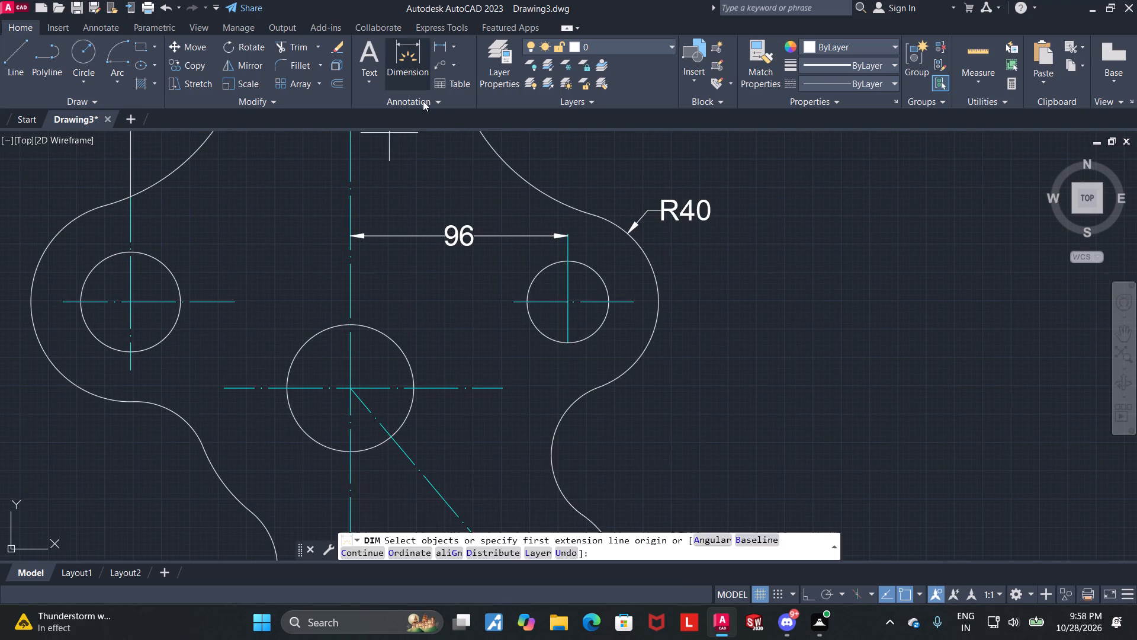
pyautogui.scroll(1, 519, 312)
pyautogui.click(562, 295)
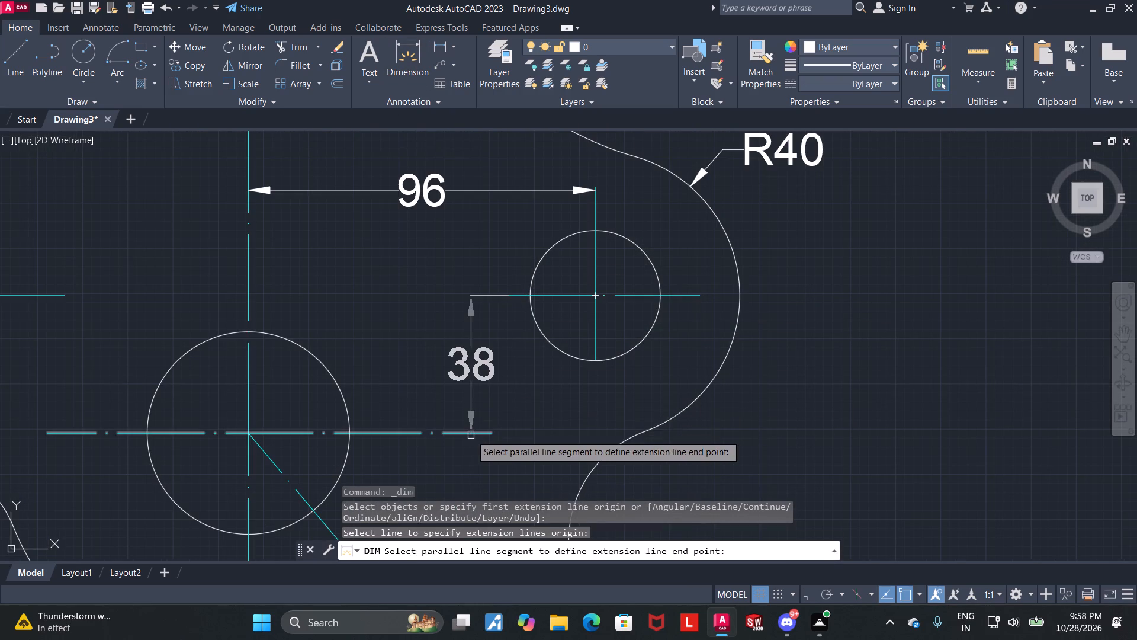
pyautogui.click(471, 435)
pyautogui.click(475, 402)
pyautogui.press('Escape')
# Add a diameter dimension to the large central hole, with its text outside the circle at the upper left.
pyautogui.scroll(-1, 492, 398)
pyautogui.moveTo(480, 365); pyautogui.dragTo(508, 270, button='middle')
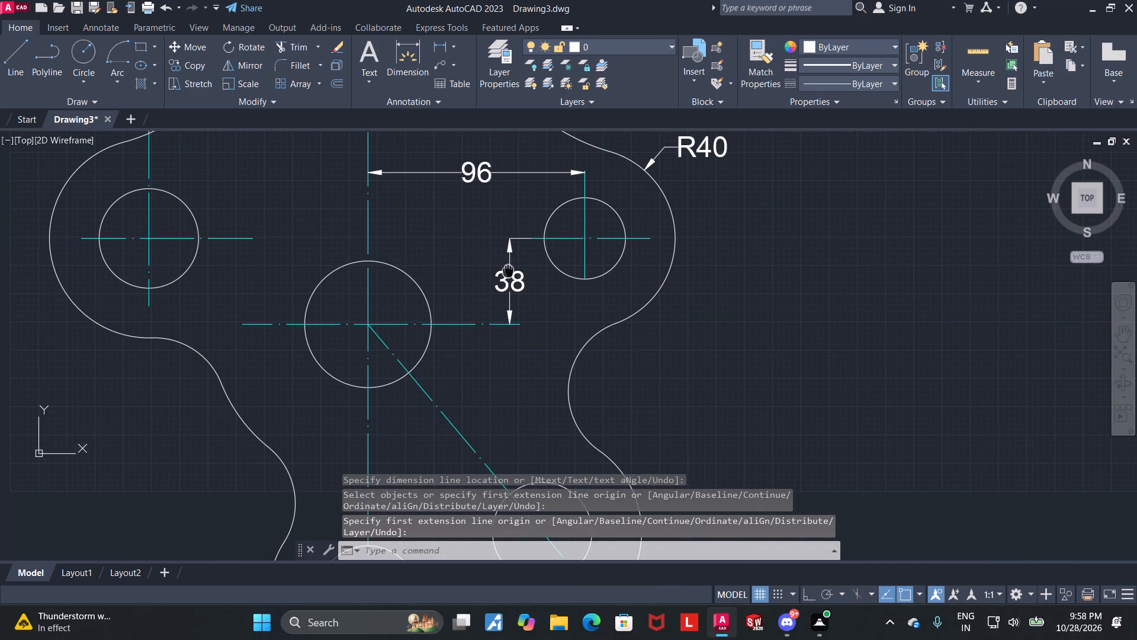
pyautogui.click(419, 49)
pyautogui.scroll(1, 330, 197)
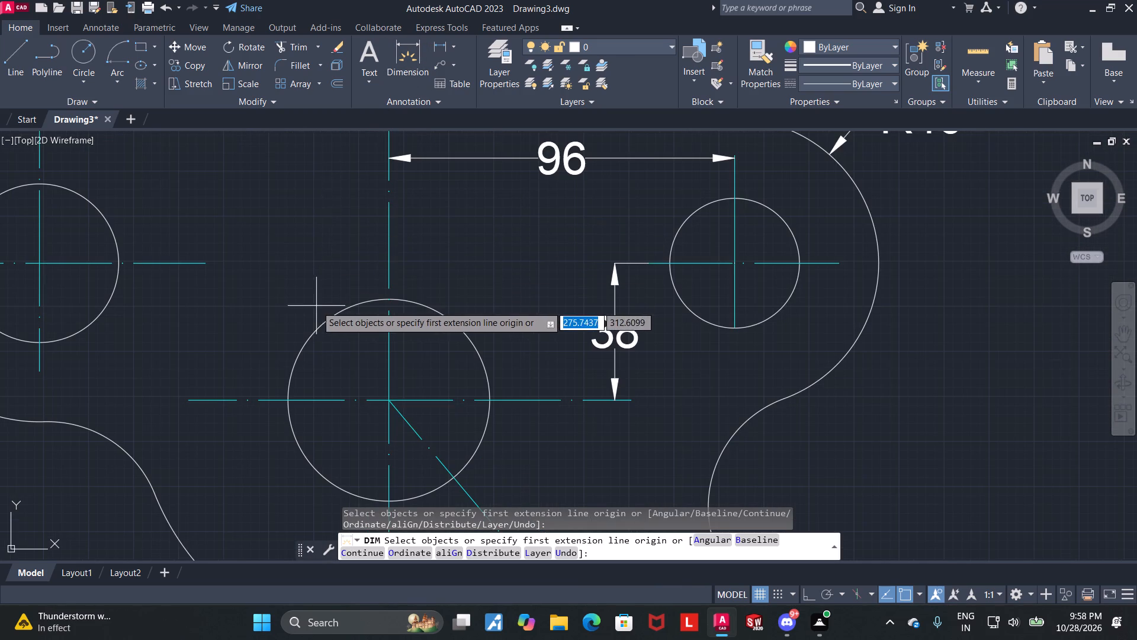
pyautogui.click(323, 318)
pyautogui.press('d')
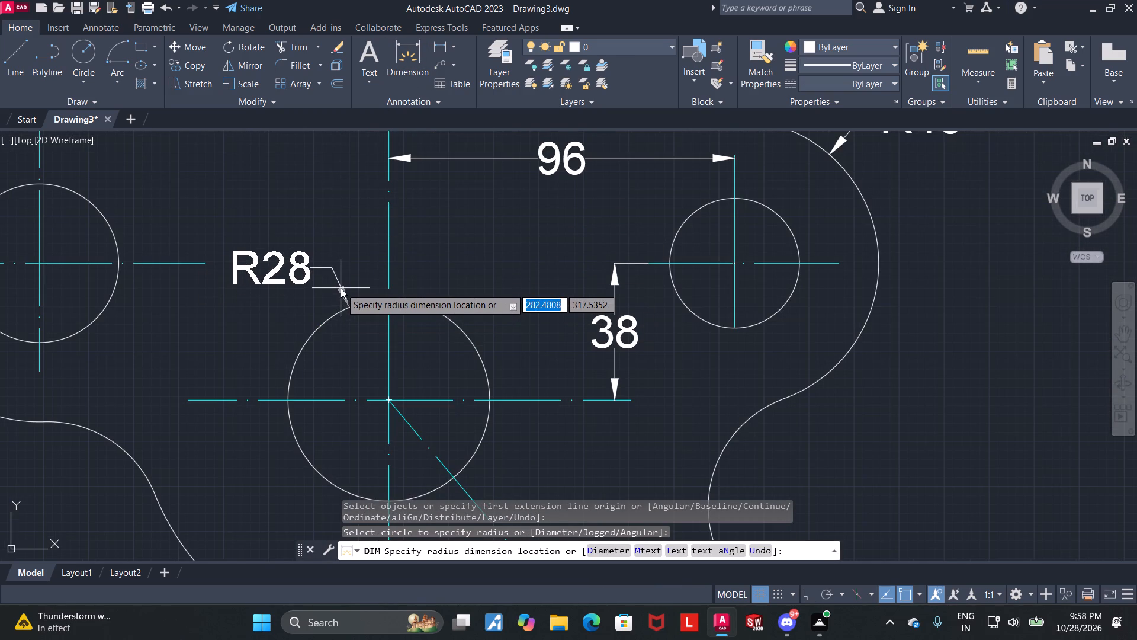
pyautogui.press('Return')
pyautogui.click(341, 288)
pyautogui.press('Escape')
# Add a radius dimension instead of a diameter to the right hole, with its text outside the profile at the lower right.
pyautogui.scroll(-2, 593, 299)
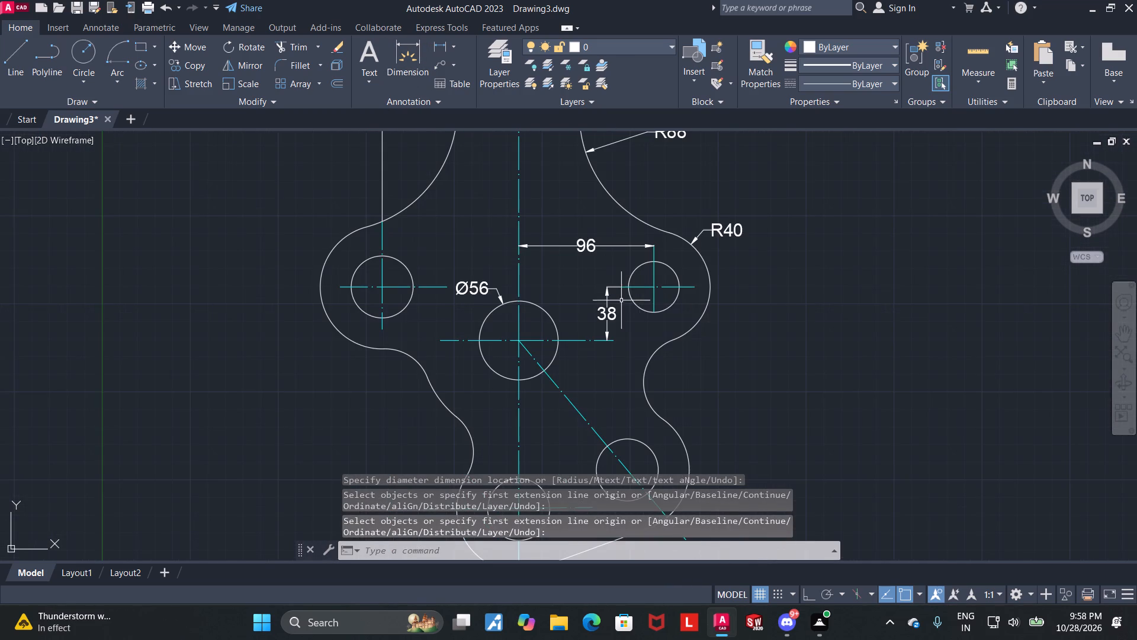
pyautogui.scroll(1, 745, 354)
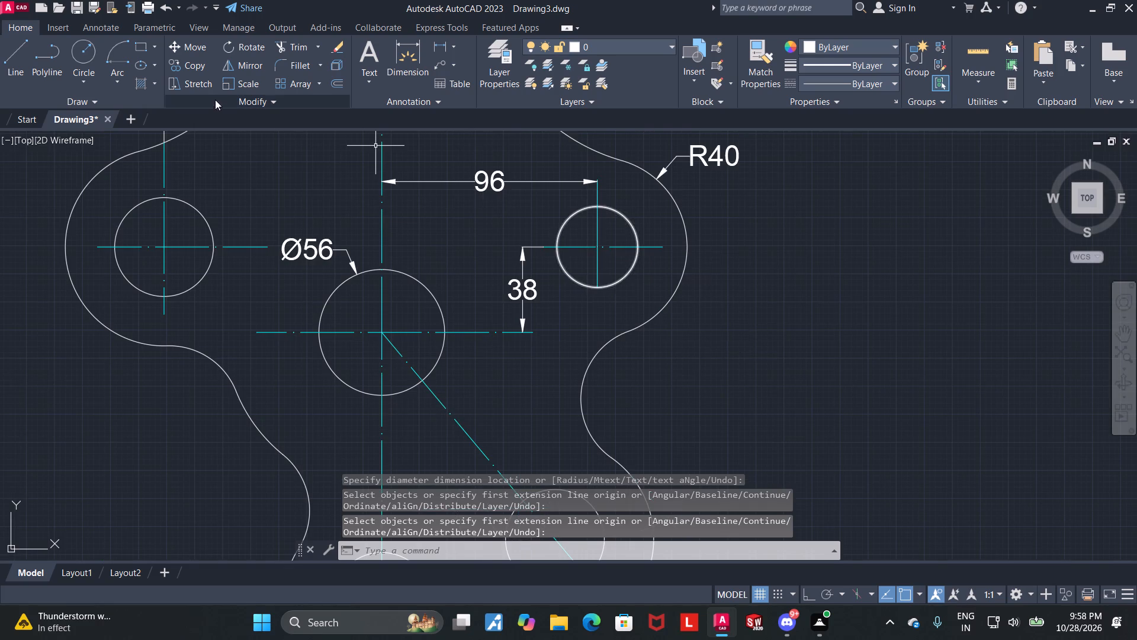
pyautogui.click(402, 49)
pyautogui.click(631, 270)
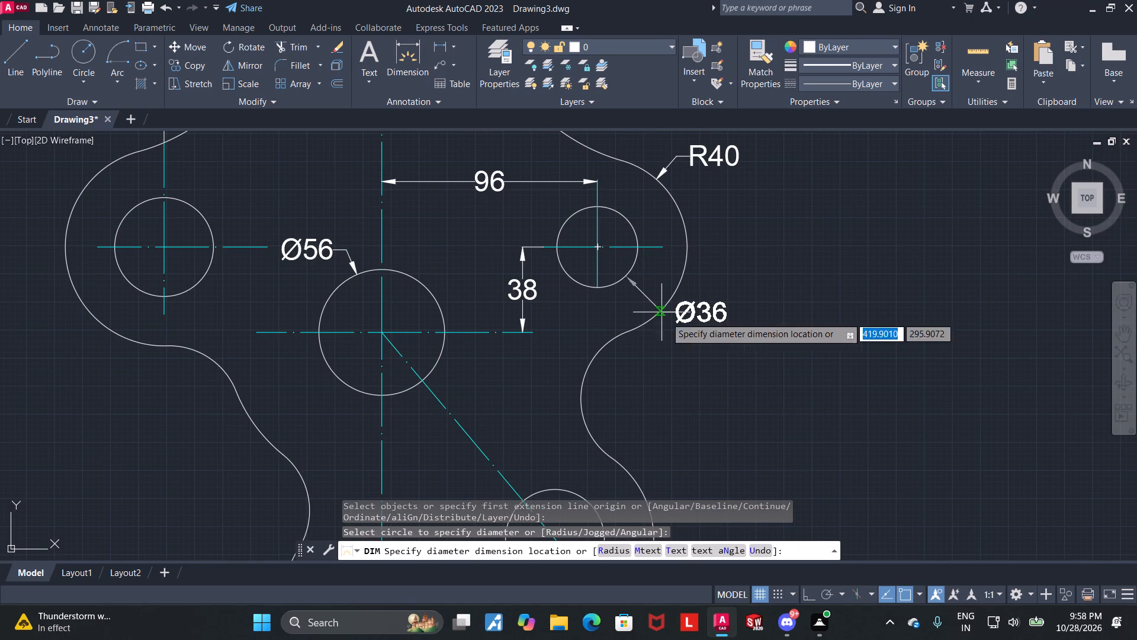
pyautogui.press('r')
pyautogui.press('Return')
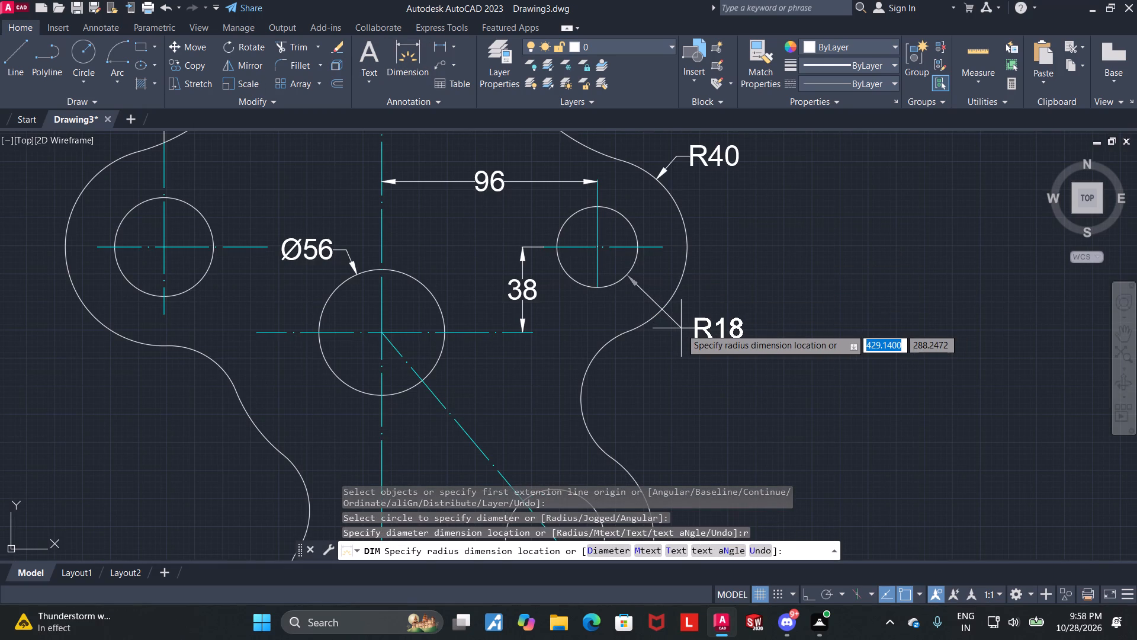
pyautogui.click(695, 321)
pyautogui.press('Escape')
pyautogui.moveTo(790, 385); pyautogui.dragTo(730, 304, button='middle')
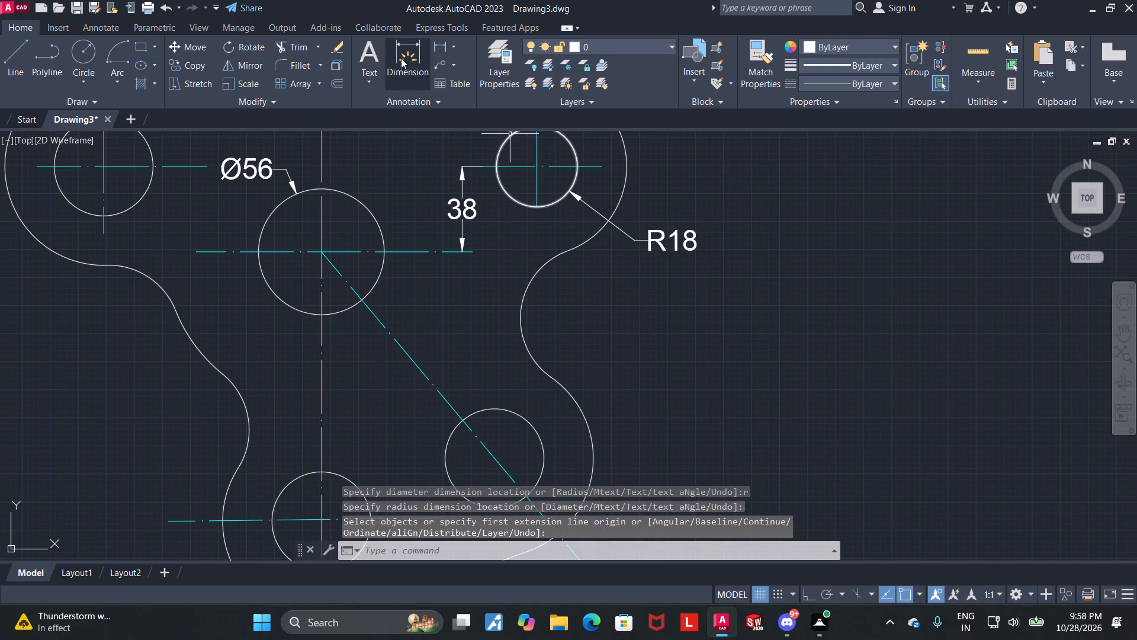
# Add a radius dimension to the concave arc between the right lobe and the lower-right lobe, with its text outside the profile.
pyautogui.click(401, 58)
pyautogui.scroll(1, 567, 283)
pyautogui.click(515, 271)
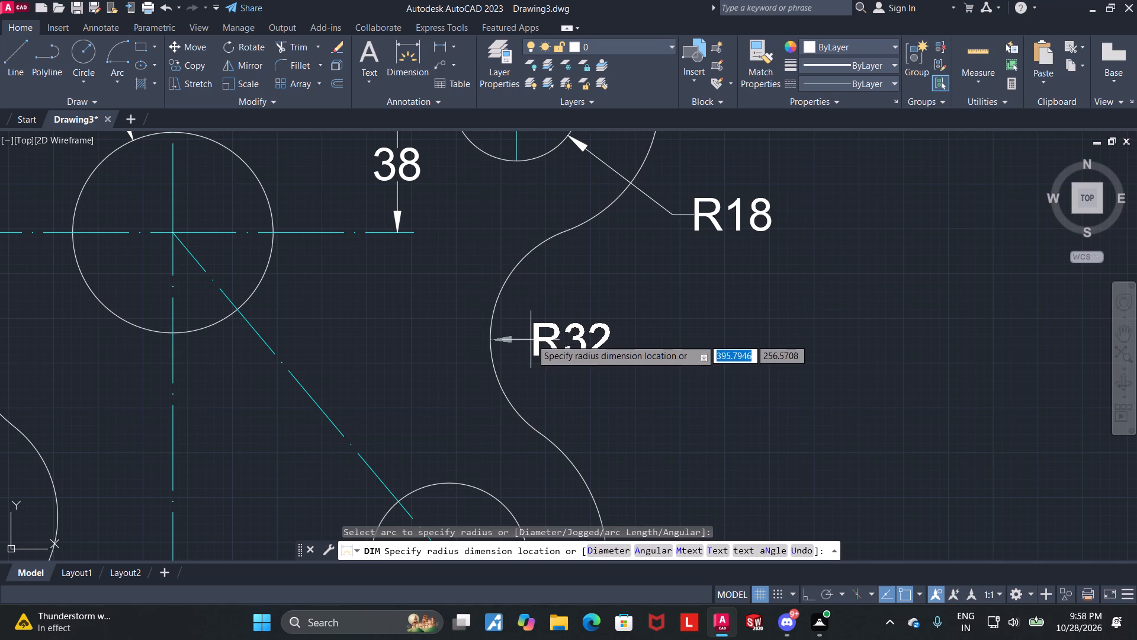
pyautogui.click(546, 333)
pyautogui.press('Escape')
# Add a radius dimension to the outer arc of the lower-right lobe, with its text outside the profile at the upper right.
pyautogui.moveTo(669, 370); pyautogui.dragTo(646, 276, button='middle')
pyautogui.click(401, 60)
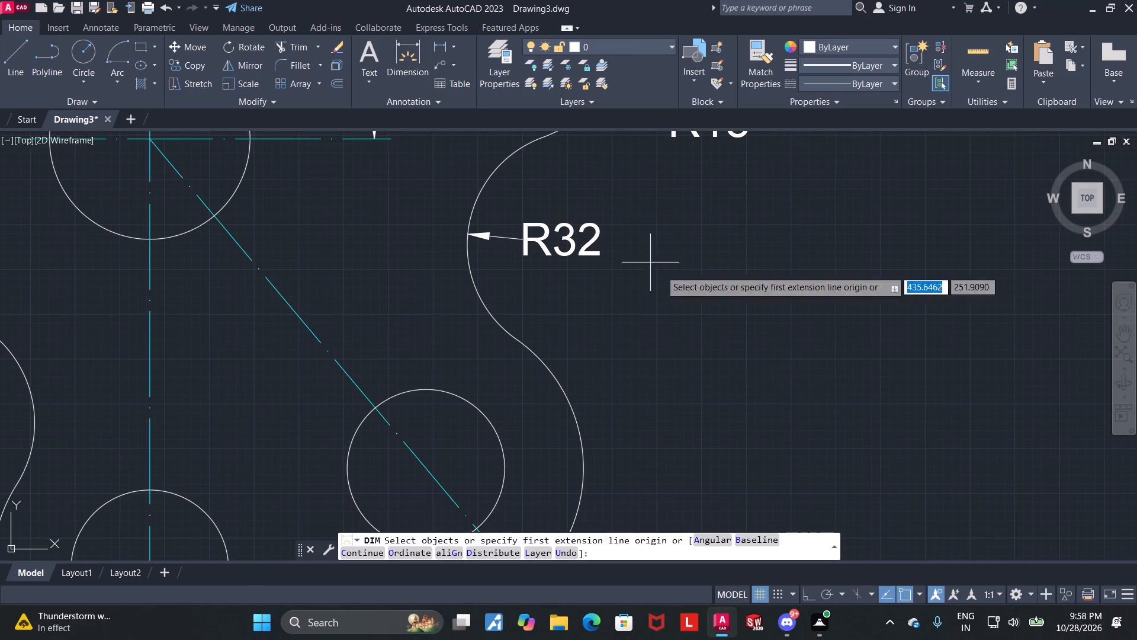
pyautogui.moveTo(716, 379); pyautogui.dragTo(721, 317, button='middle')
pyautogui.click(578, 345)
pyautogui.click(614, 321)
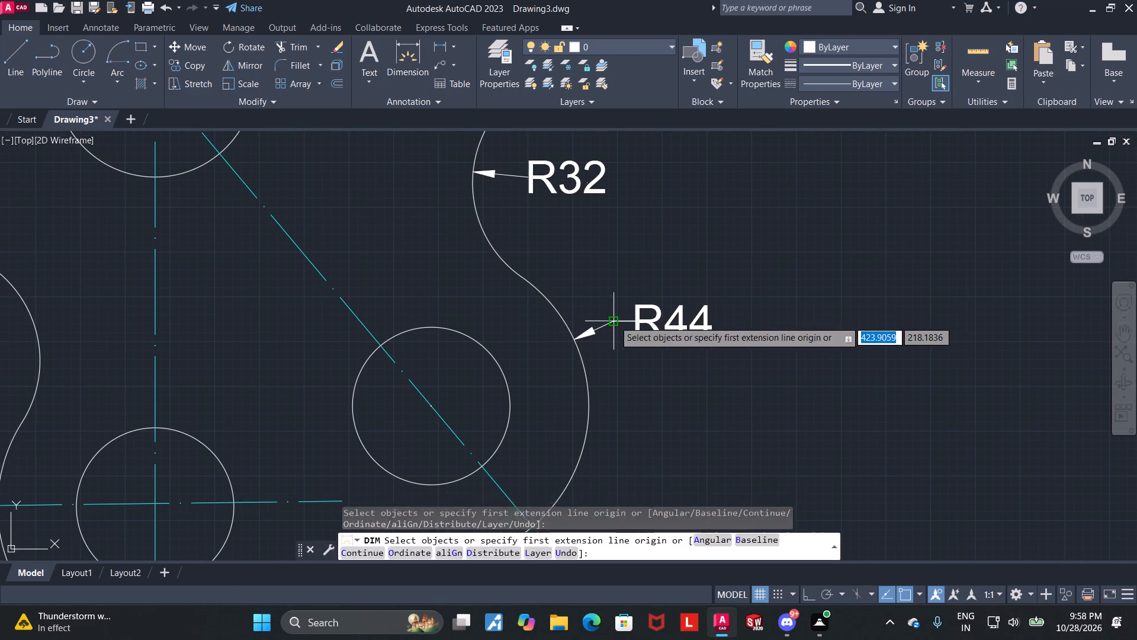
pyautogui.press('Escape')
# Add a radius dimension to the lower-right hole, with its text outside the profile below the lobe's radius dimension.
pyautogui.click(398, 55)
pyautogui.scroll(-2, 670, 170)
pyautogui.scroll(1, 636, 280)
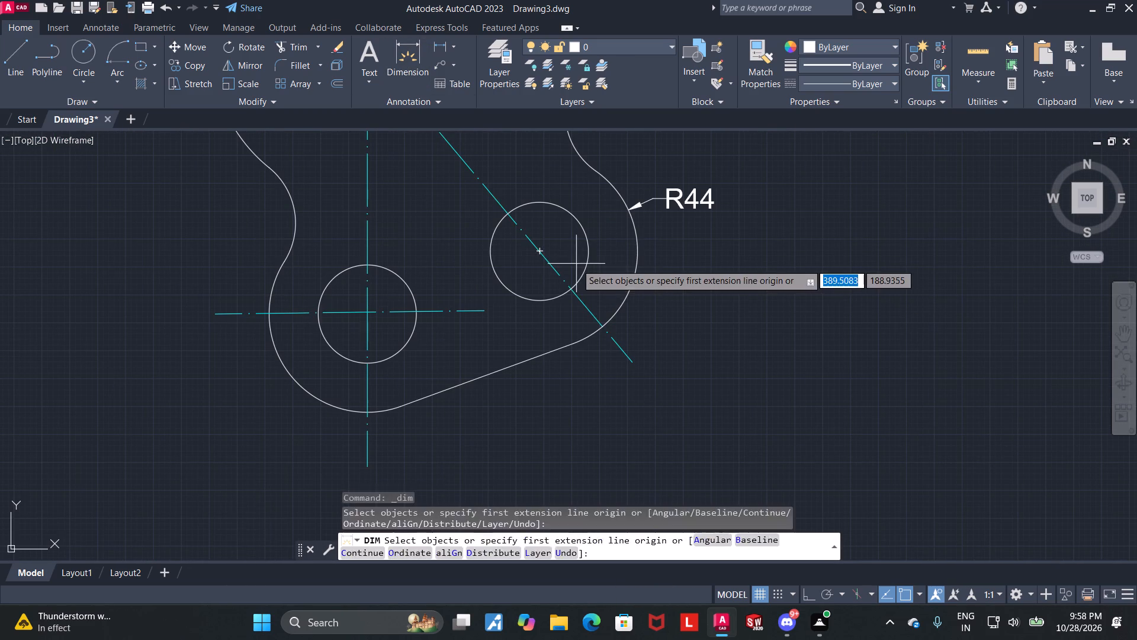
pyautogui.click(583, 270)
pyautogui.click(673, 289)
pyautogui.press('Escape')
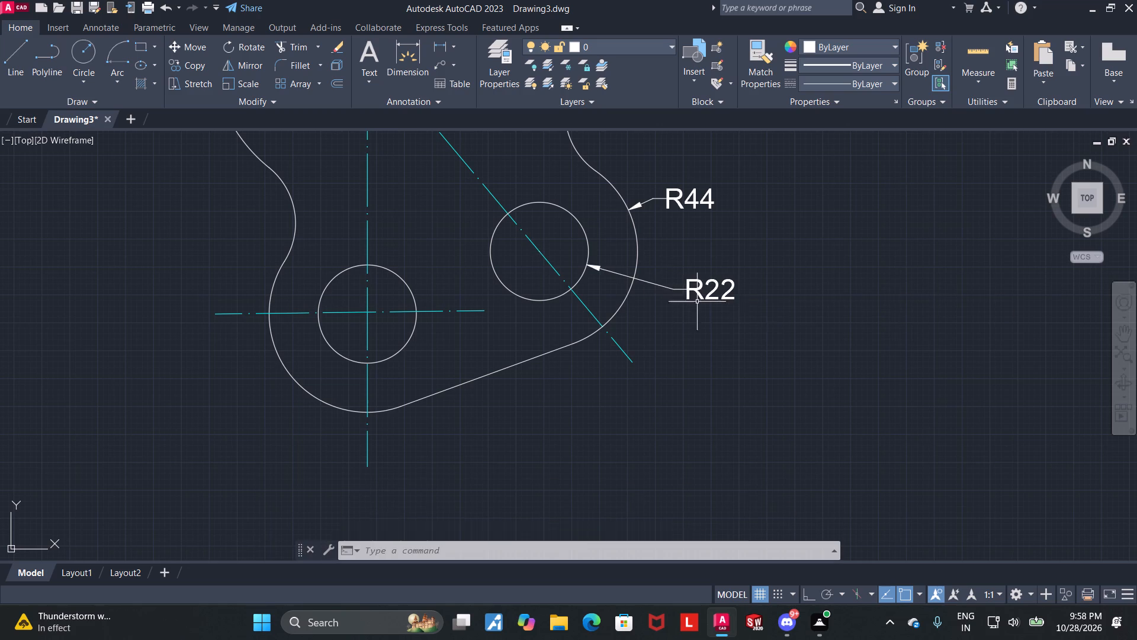
# Add an angular dimension between the main vertical centre line and the inclined centre line, placed below the plate's bottom edge.
pyautogui.moveTo(757, 332); pyautogui.dragTo(751, 291, button='middle')
pyautogui.click(408, 57)
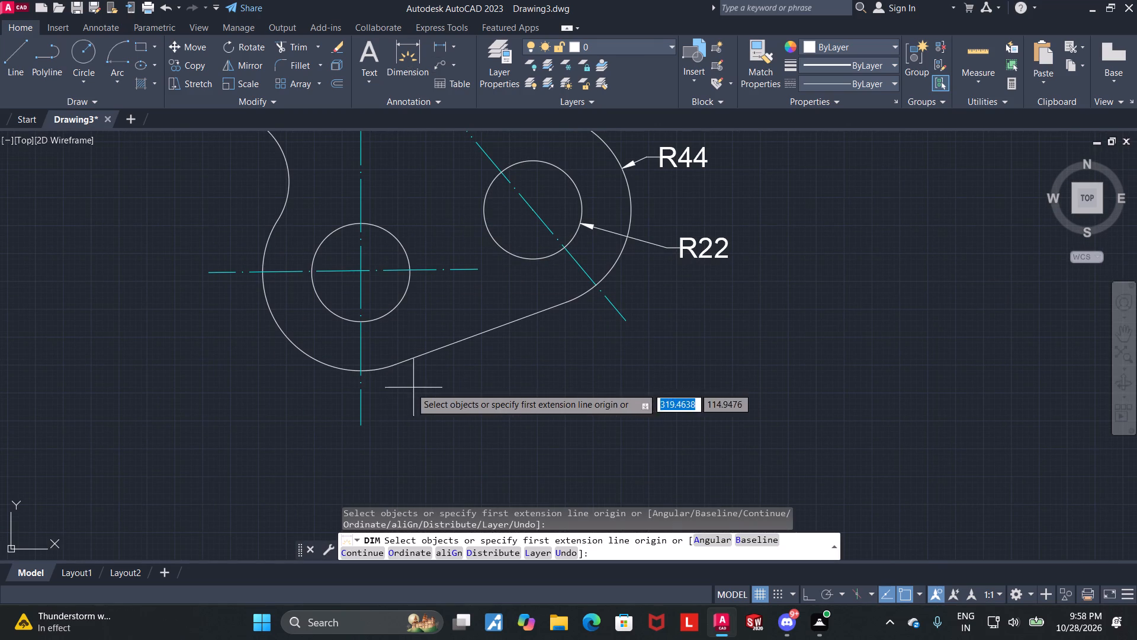
pyautogui.moveTo(364, 391); pyautogui.dragTo(372, 391)
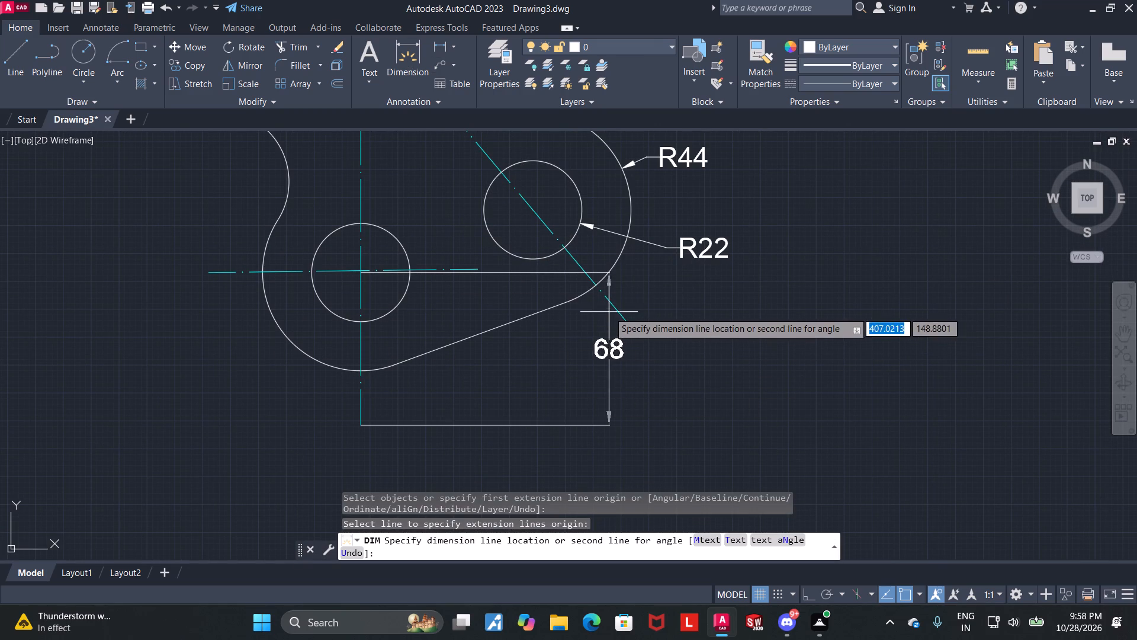
pyautogui.click(610, 306)
pyautogui.click(578, 348)
pyautogui.press('Escape')
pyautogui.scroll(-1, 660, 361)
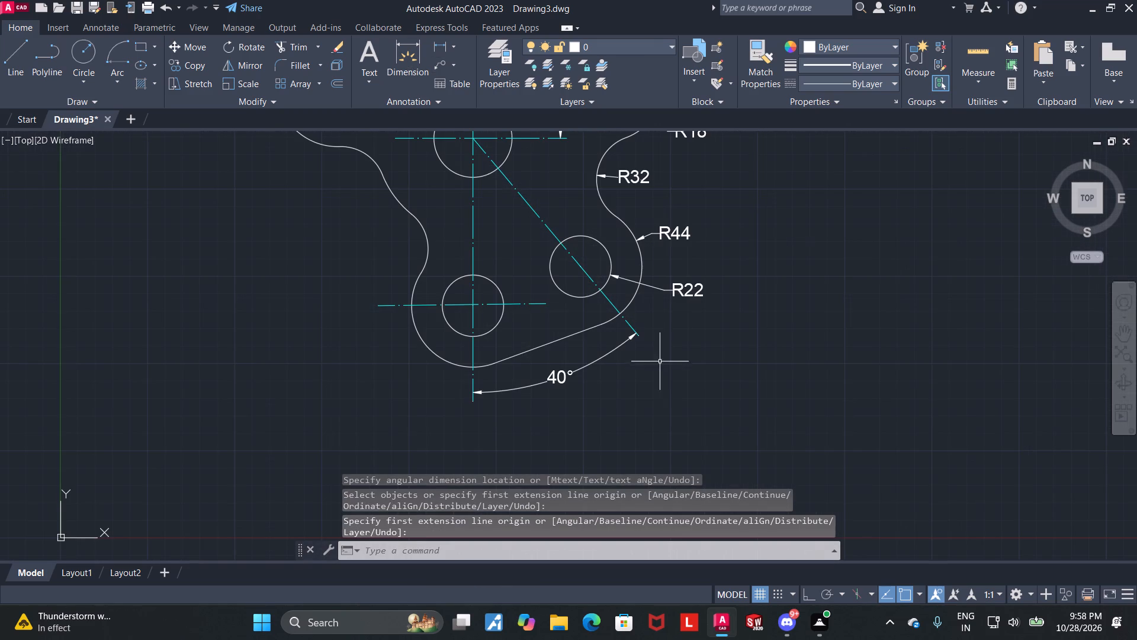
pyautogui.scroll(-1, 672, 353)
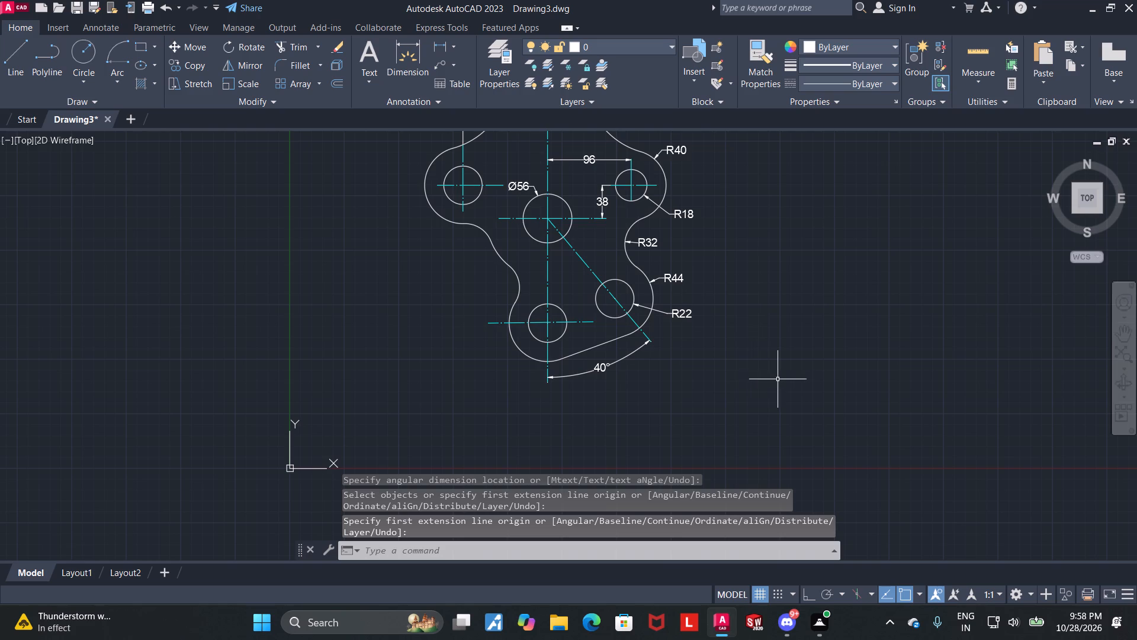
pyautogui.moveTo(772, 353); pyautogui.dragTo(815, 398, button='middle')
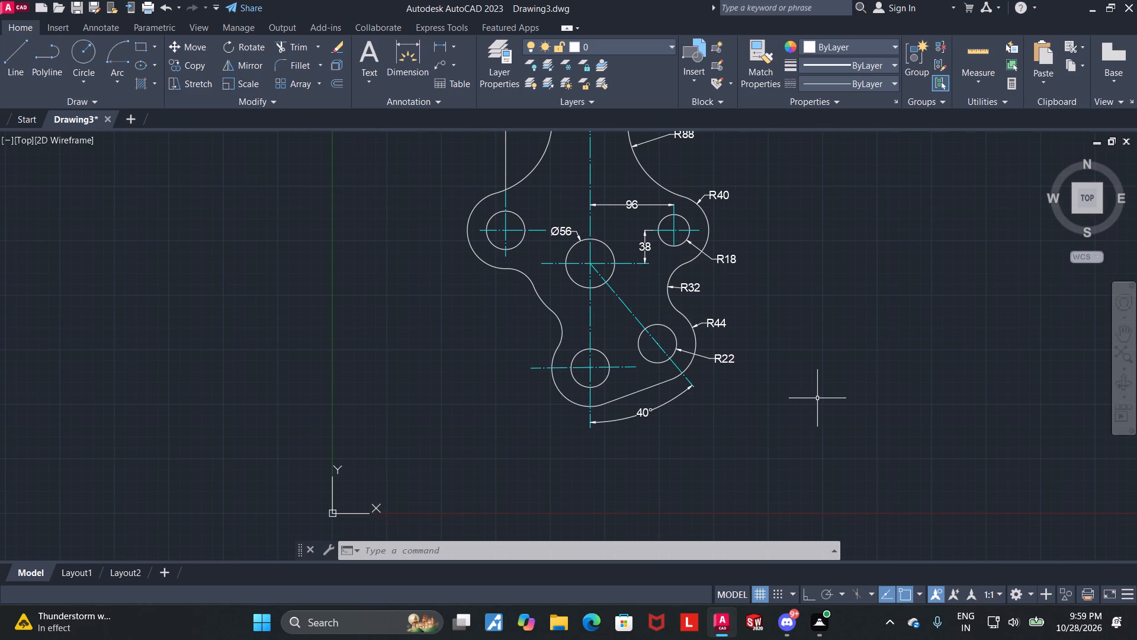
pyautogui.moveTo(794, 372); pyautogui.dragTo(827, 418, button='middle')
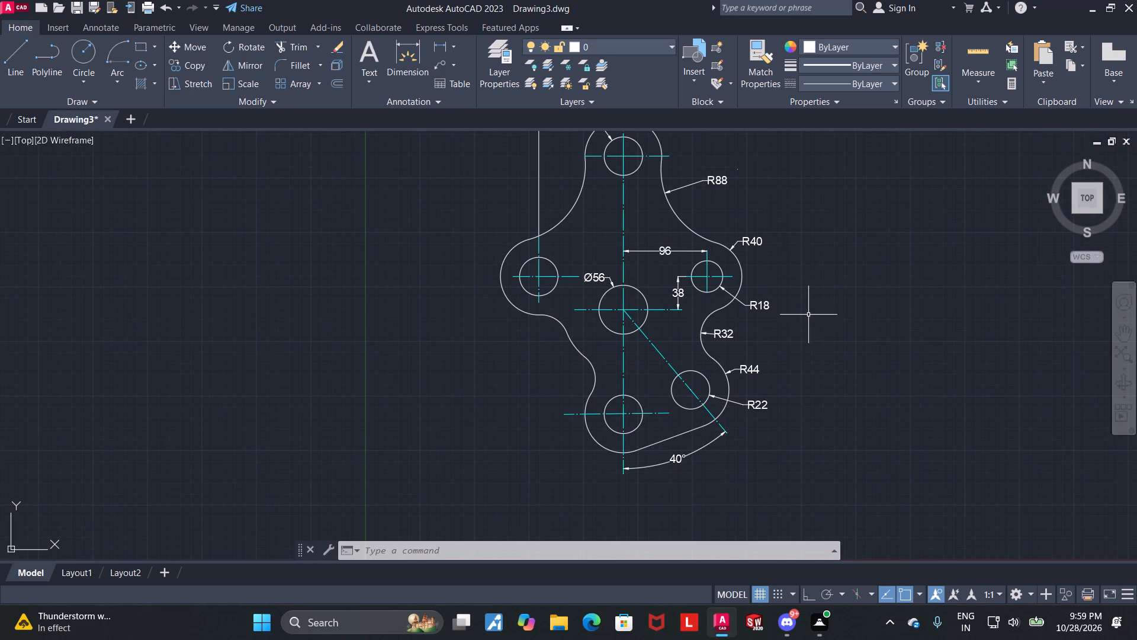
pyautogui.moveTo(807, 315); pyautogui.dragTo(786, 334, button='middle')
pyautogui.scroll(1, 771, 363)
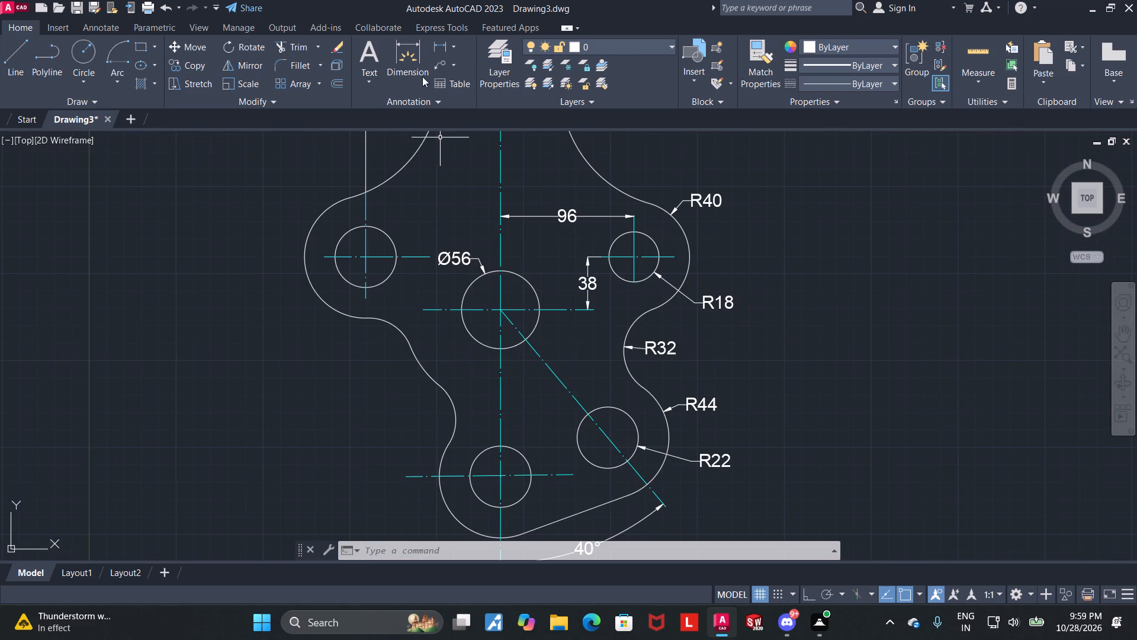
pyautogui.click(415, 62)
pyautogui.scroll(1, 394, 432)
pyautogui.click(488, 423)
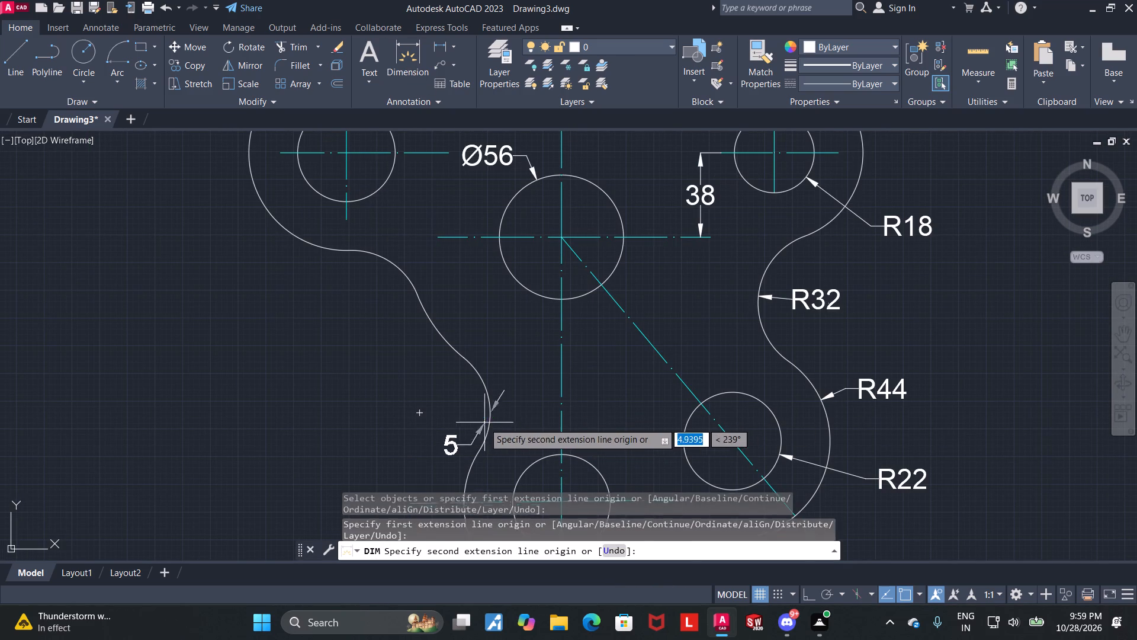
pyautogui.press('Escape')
# Add a radius dimension to the lower-left arc just above the bottom lobe, with its text outside the profile.
pyautogui.click(416, 60)
pyautogui.scroll(2, 458, 397)
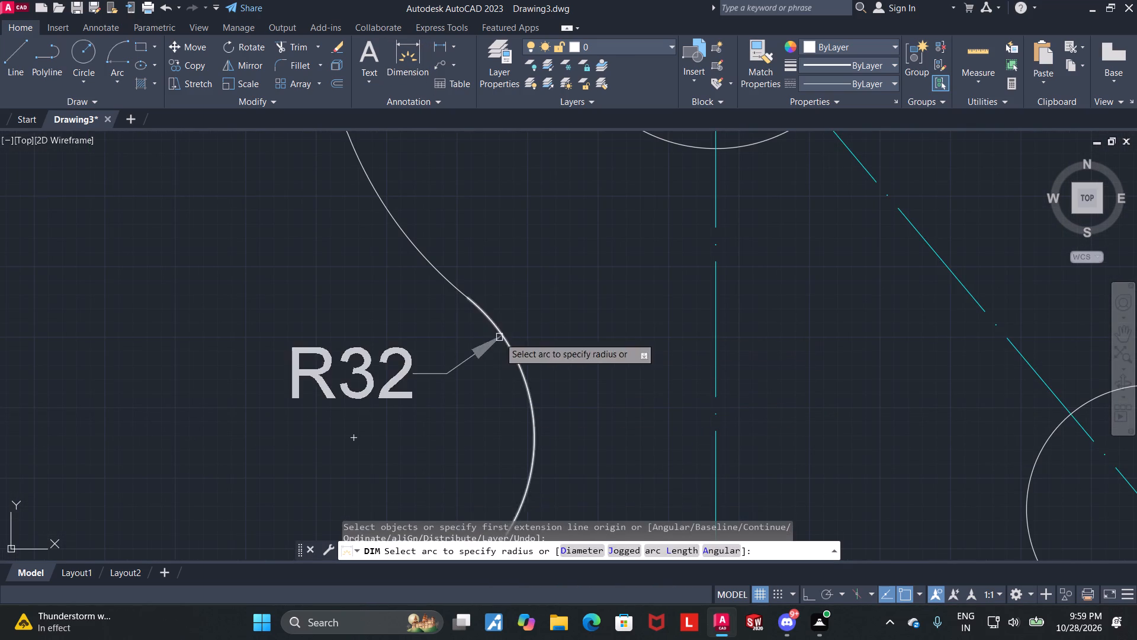
pyautogui.click(499, 337)
pyautogui.click(471, 407)
pyautogui.press('Escape')
# Add a radius dimension to the middle arc of the plate's lower-left edge, with its text inside the profile.
pyautogui.scroll(-2, 415, 353)
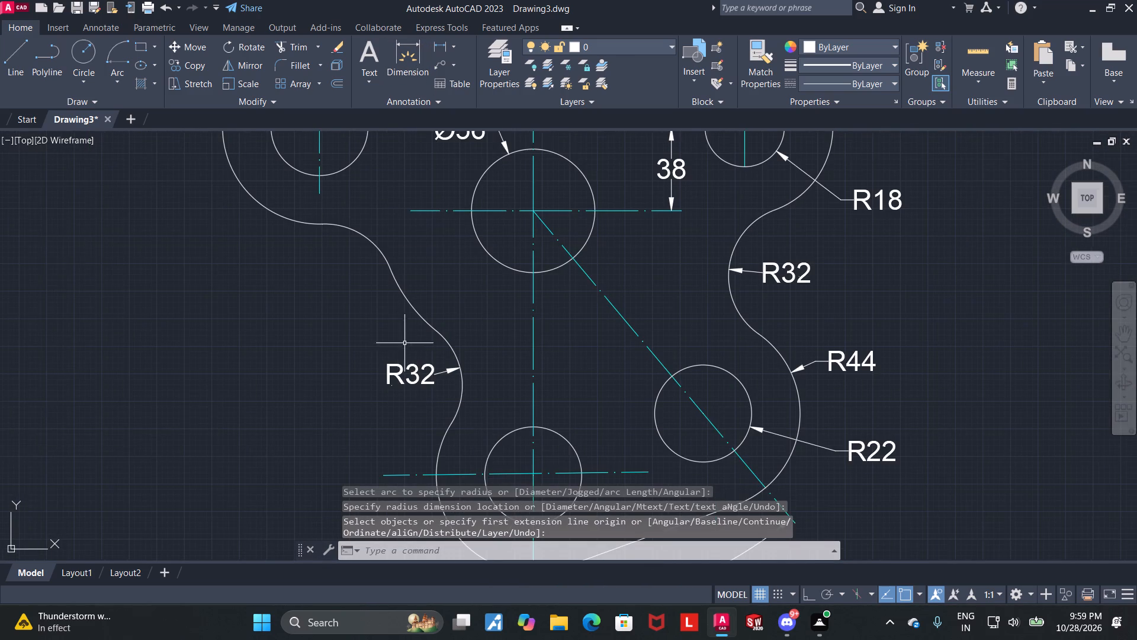
pyautogui.moveTo(391, 340); pyautogui.dragTo(407, 346, button='middle')
pyautogui.click(397, 47)
pyautogui.scroll(1, 455, 231)
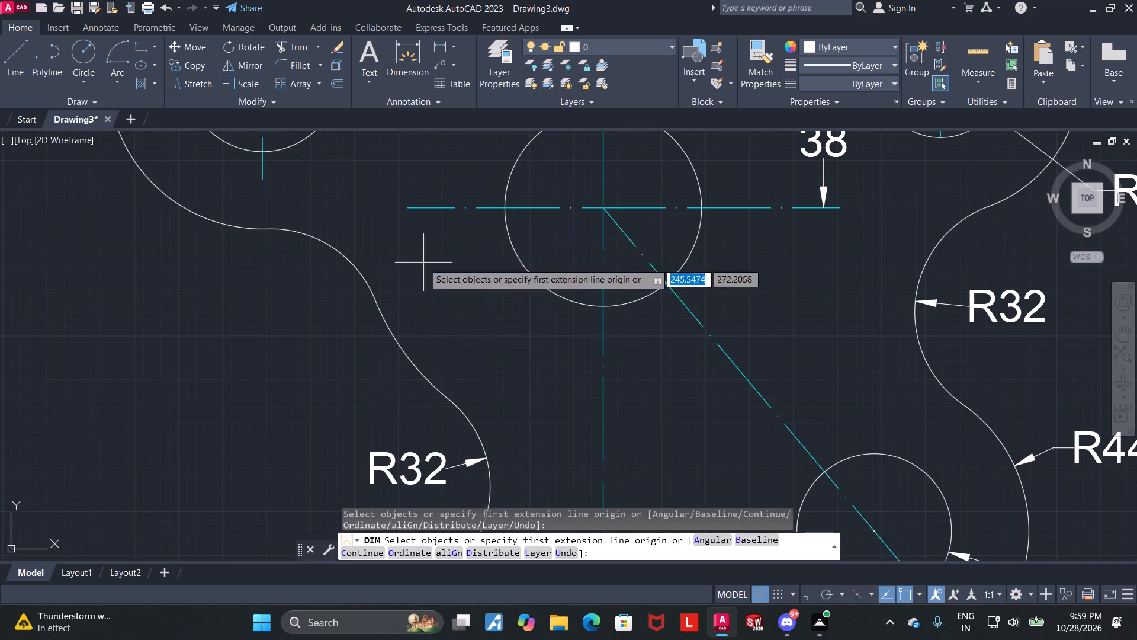
pyautogui.click(388, 324)
pyautogui.click(432, 308)
pyautogui.press('Escape')
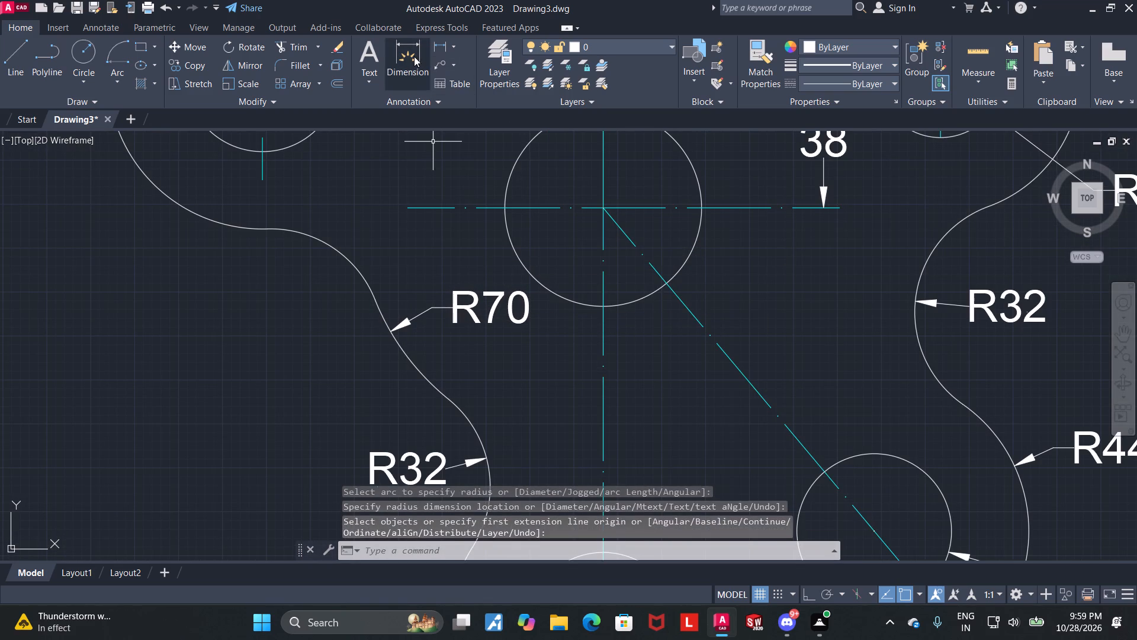
# Add a radius dimension to the arc directly below the left lobe, with its text outside the profile at the lower left.
pyautogui.click(414, 56)
pyautogui.scroll(1, 201, 258)
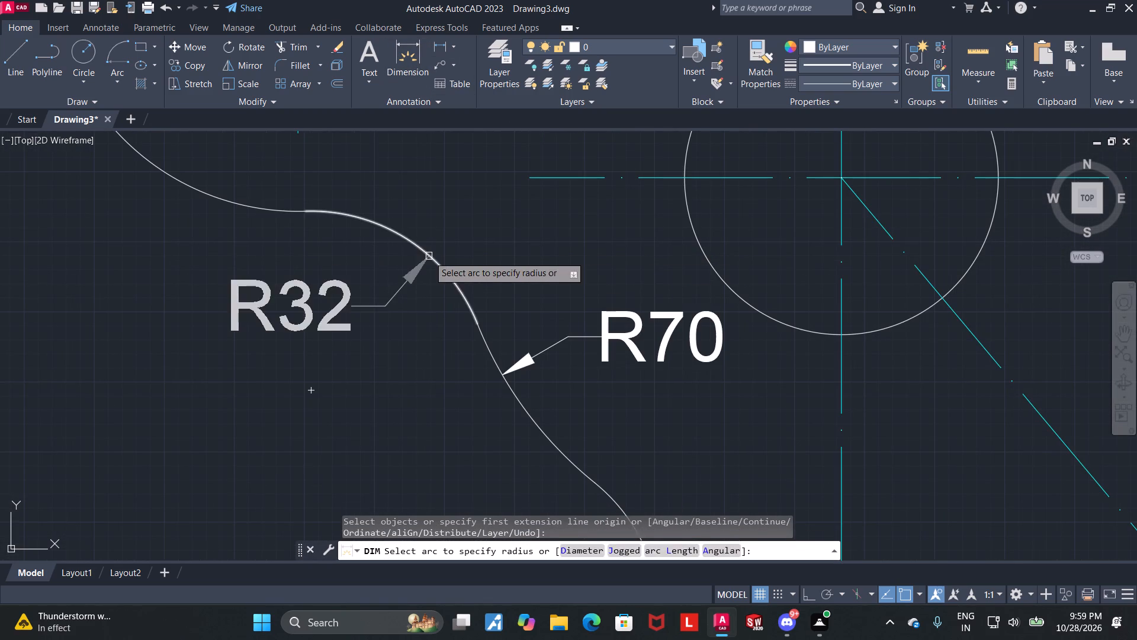
pyautogui.click(429, 256)
pyautogui.click(388, 291)
pyautogui.press('Escape')
# Add a radius dimension to the large concave arc between the top and left lobes, with its text inside the profile.
pyautogui.scroll(-2, 386, 295)
pyautogui.moveTo(280, 284); pyautogui.dragTo(326, 348, button='middle')
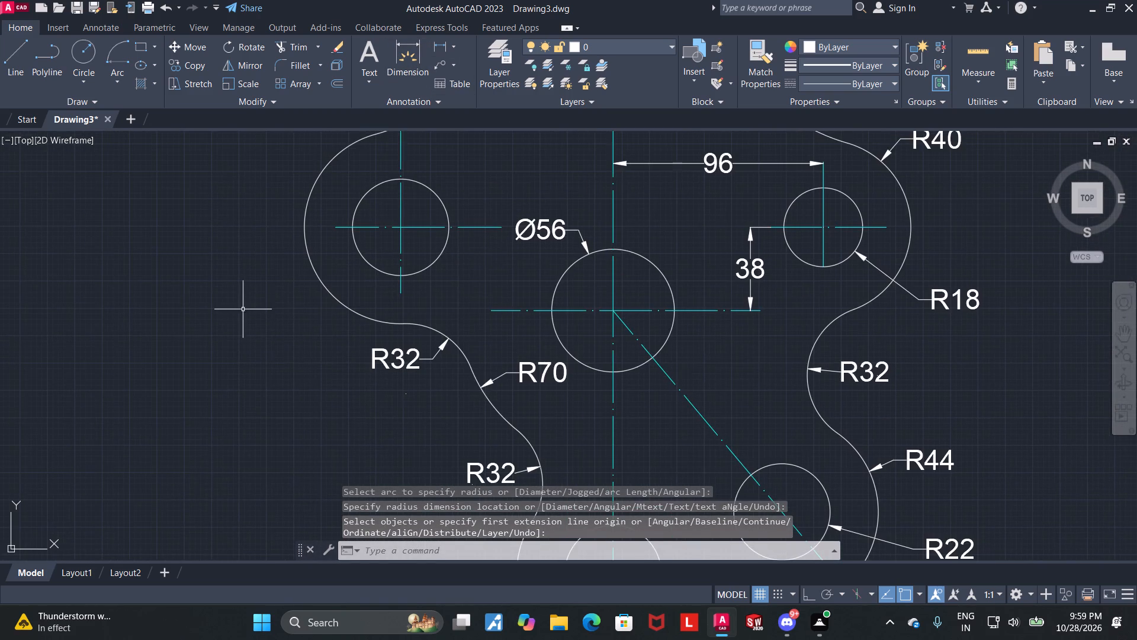
pyautogui.scroll(-2, 240, 308)
pyautogui.moveTo(259, 319); pyautogui.dragTo(266, 321, button='middle')
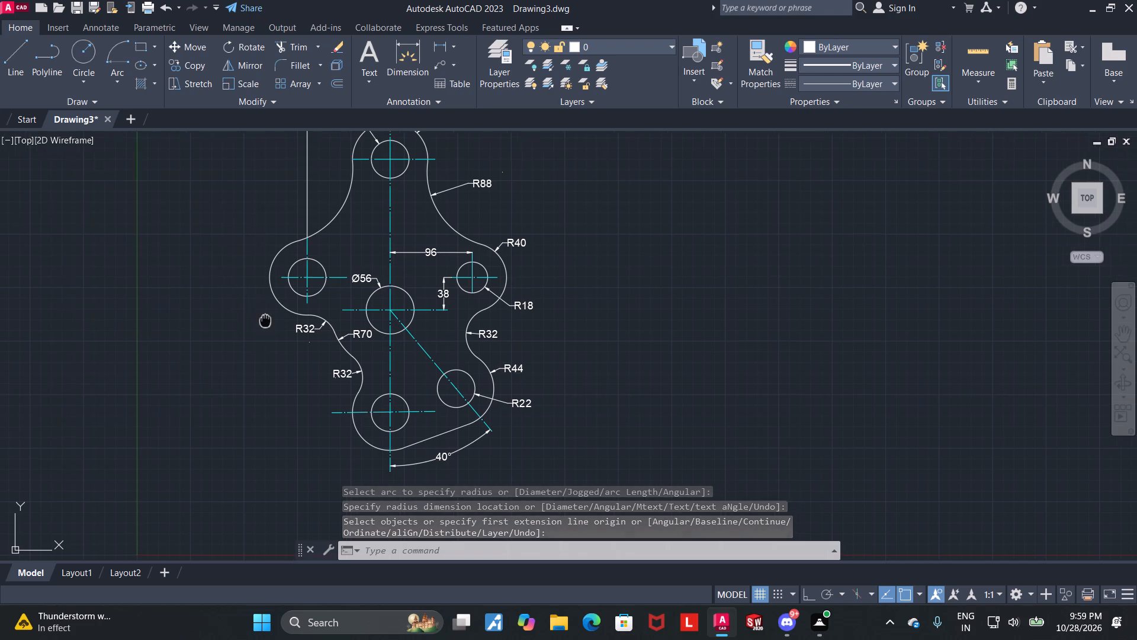
pyautogui.moveTo(266, 321); pyautogui.dragTo(371, 389, button='middle')
pyautogui.scroll(1, 462, 217)
pyautogui.click(406, 57)
pyautogui.scroll(1, 461, 202)
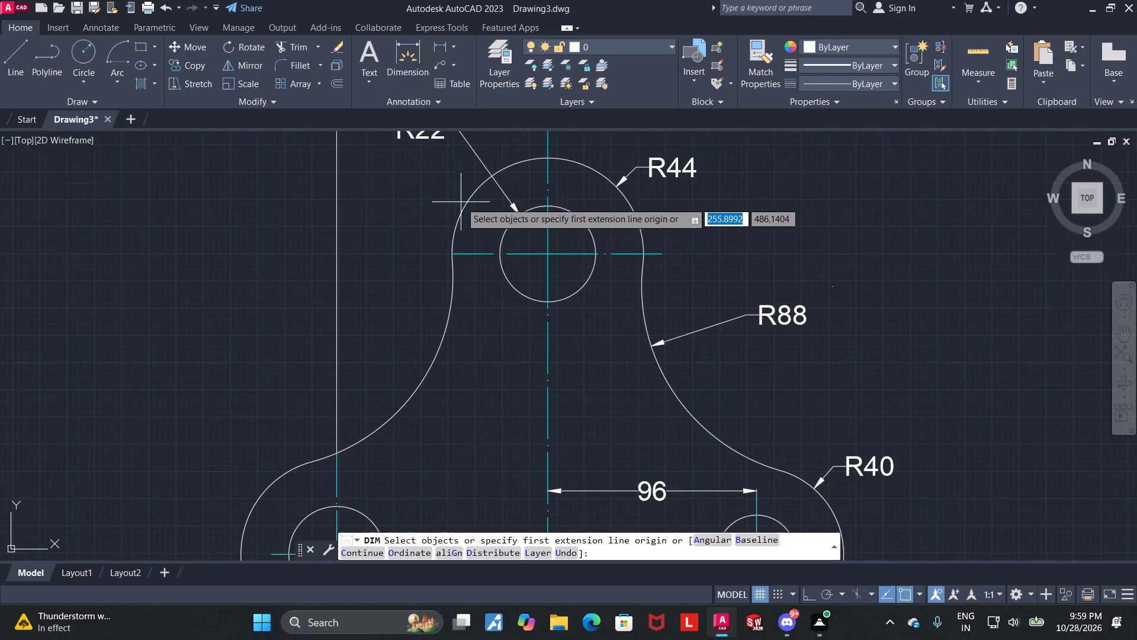
pyautogui.scroll(1, 455, 343)
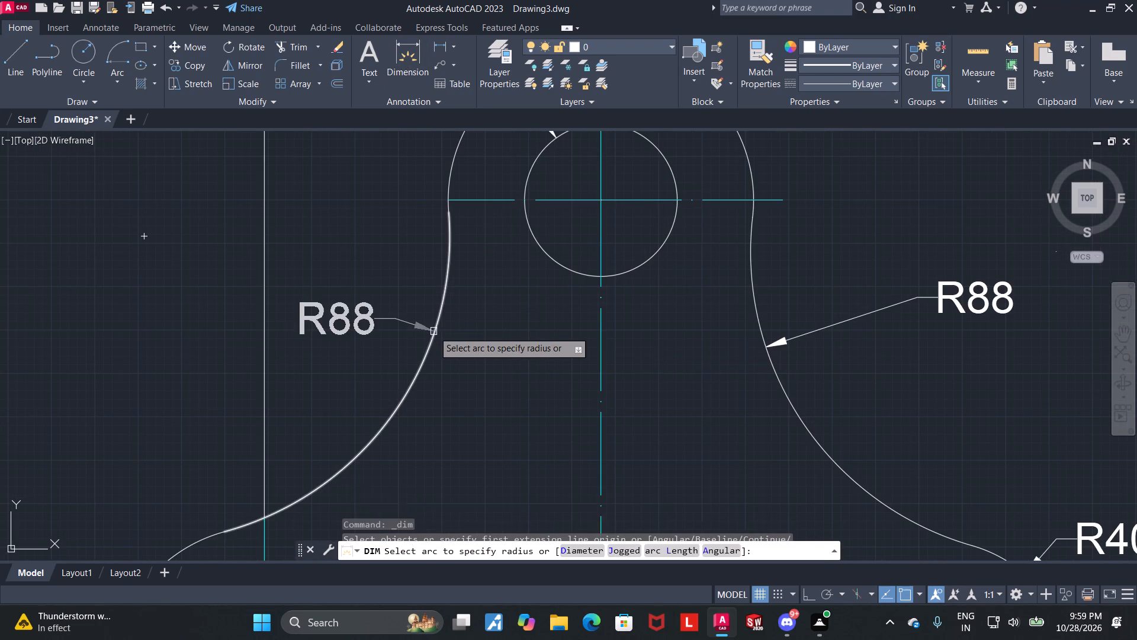
pyautogui.click(433, 331)
pyautogui.click(474, 359)
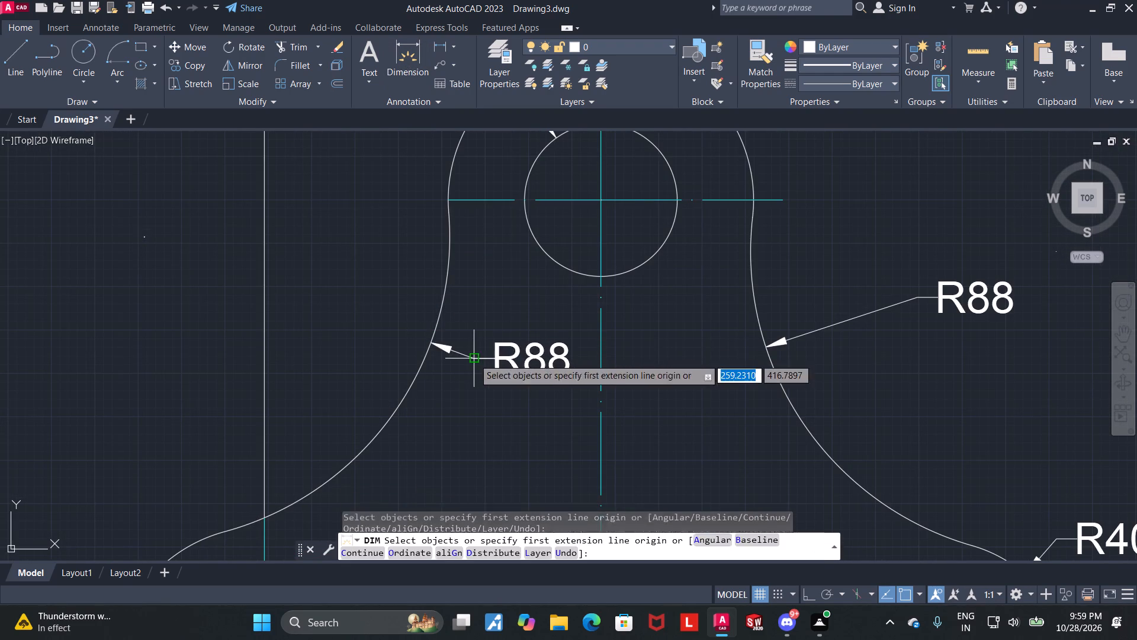
pyautogui.press('Escape')
# Add a vertical linear dimension between the horizontal centre lines of the top hole and the left hole, placed left of the plate.
pyautogui.scroll(-3, 471, 350)
pyautogui.moveTo(473, 350); pyautogui.dragTo(468, 265, button='middle')
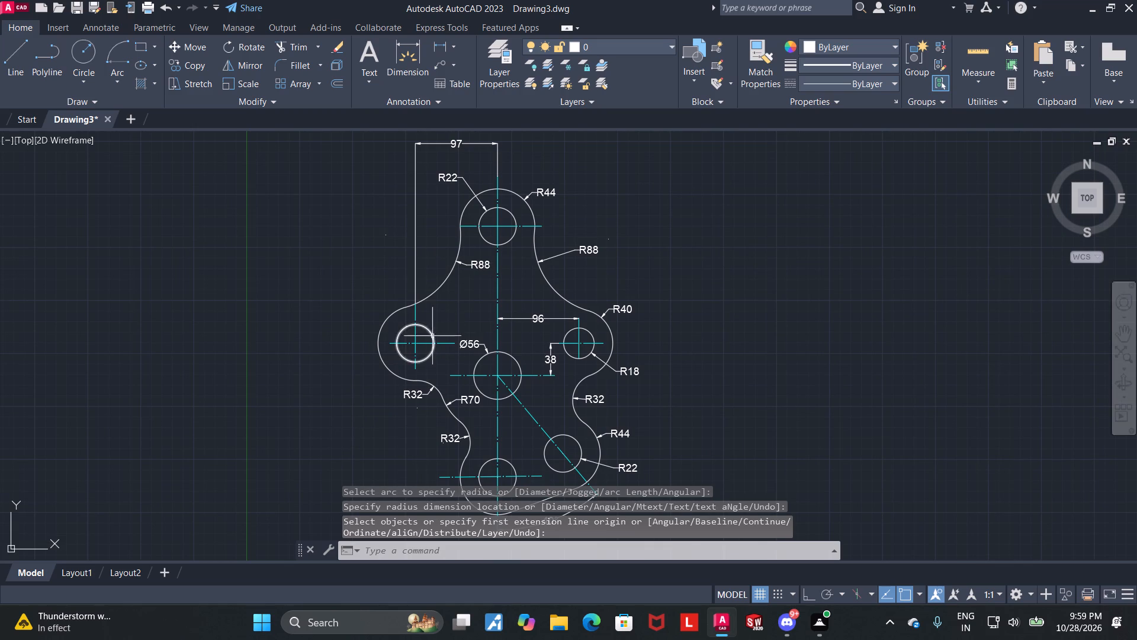
pyautogui.click(397, 43)
pyautogui.click(460, 227)
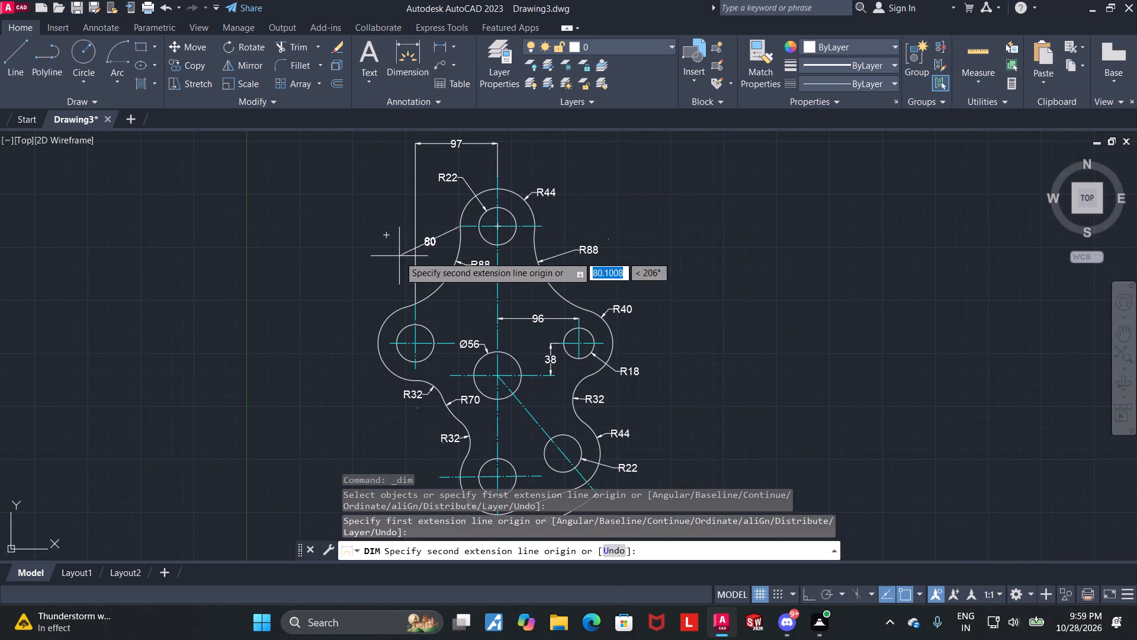
pyautogui.scroll(2, 386, 345)
pyautogui.click(394, 340)
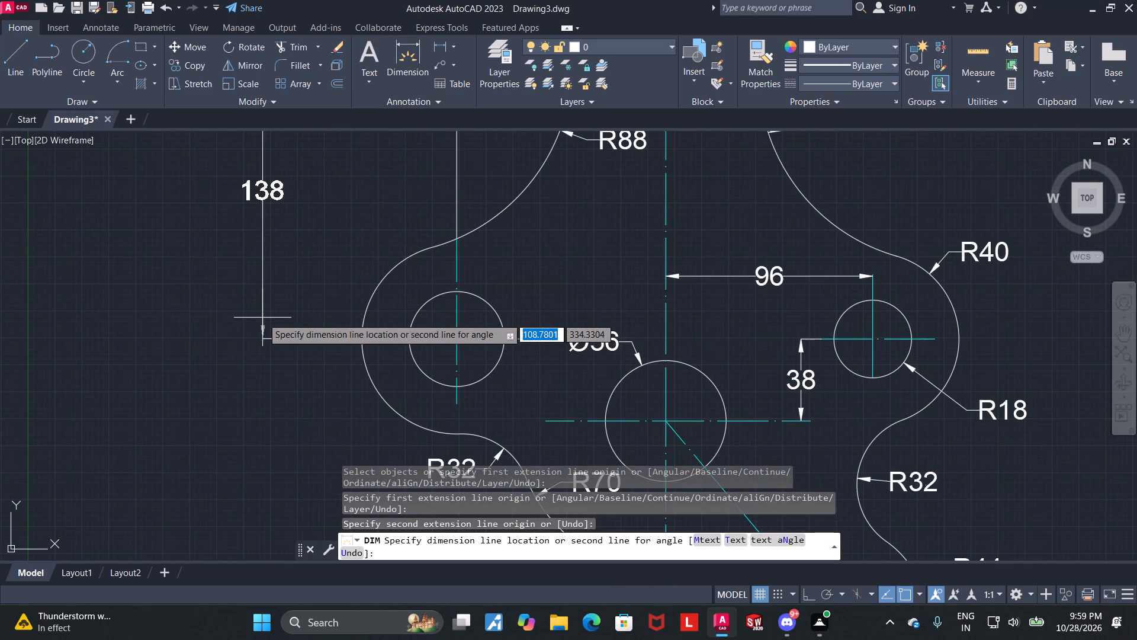
pyautogui.click(305, 318)
pyautogui.press('Escape')
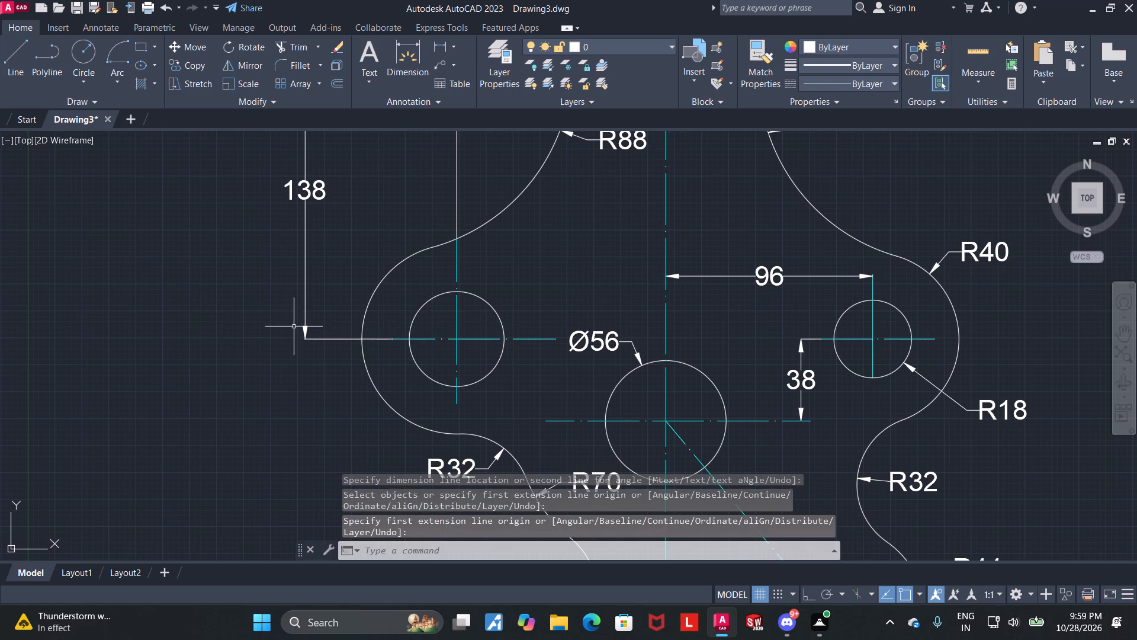
# With Ortho on, add a vertical linear dimension between the central and top holes' horizontal centre lines, placed left of the existing vertical dimension.
pyautogui.scroll(-2, 288, 326)
pyautogui.moveTo(287, 322); pyautogui.dragTo(288, 305, button='middle')
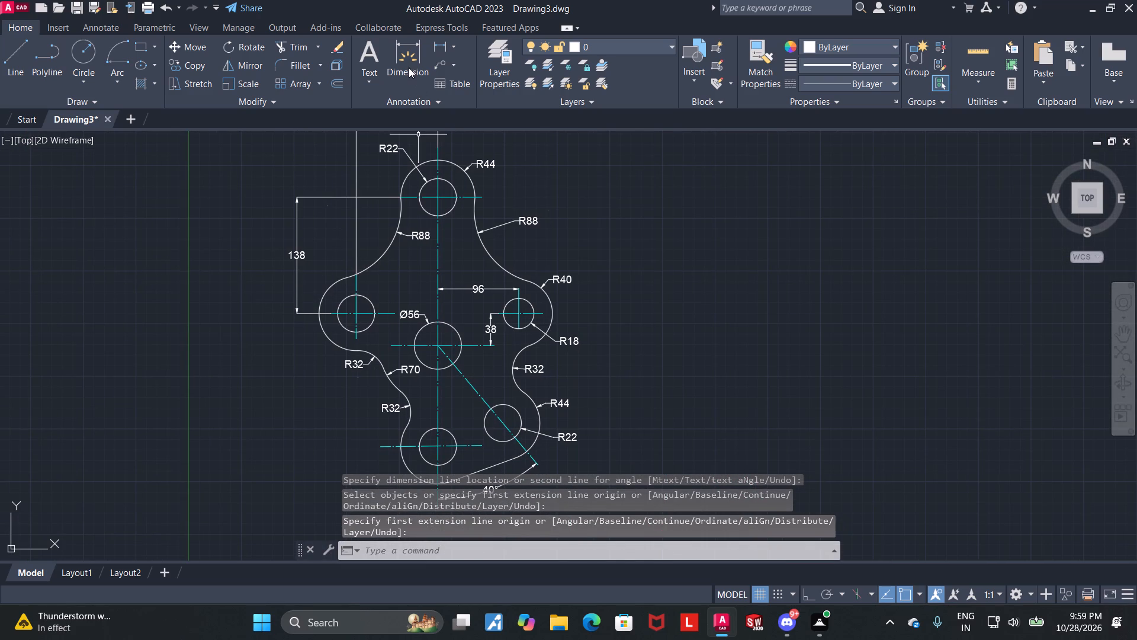
pyautogui.click(409, 60)
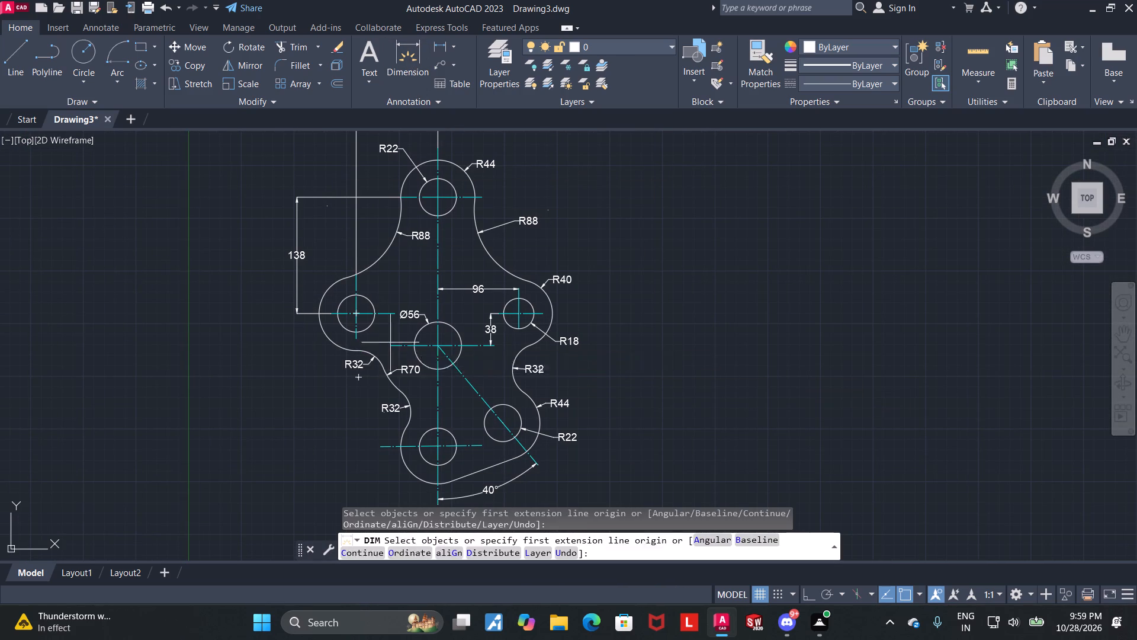
pyautogui.scroll(3, 393, 347)
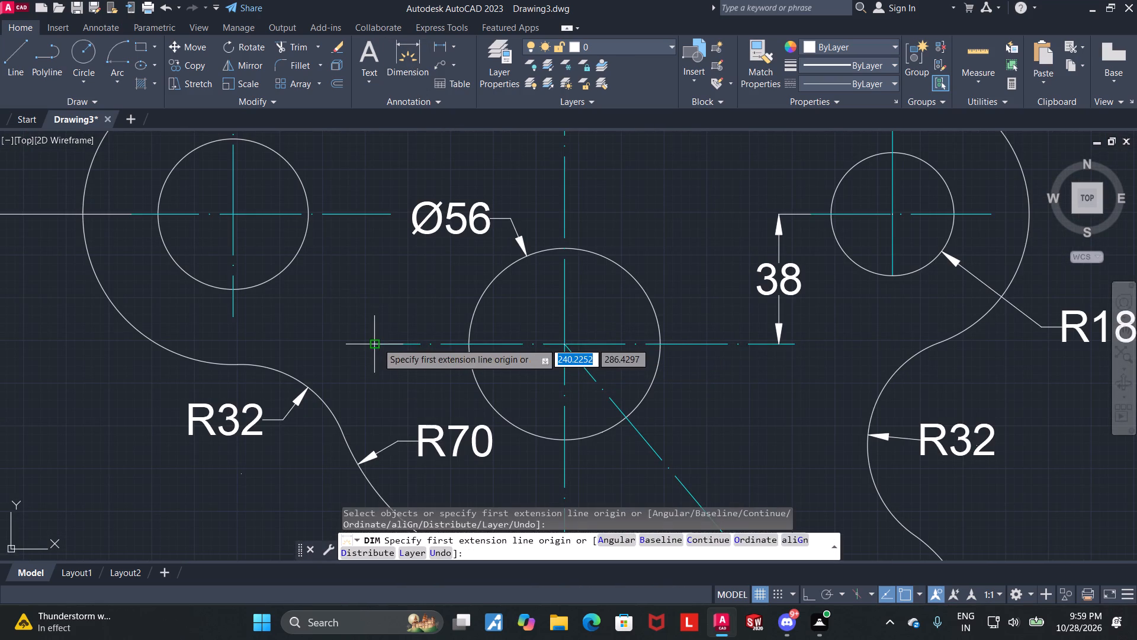
pyautogui.click(377, 343)
pyautogui.scroll(-3, 378, 344)
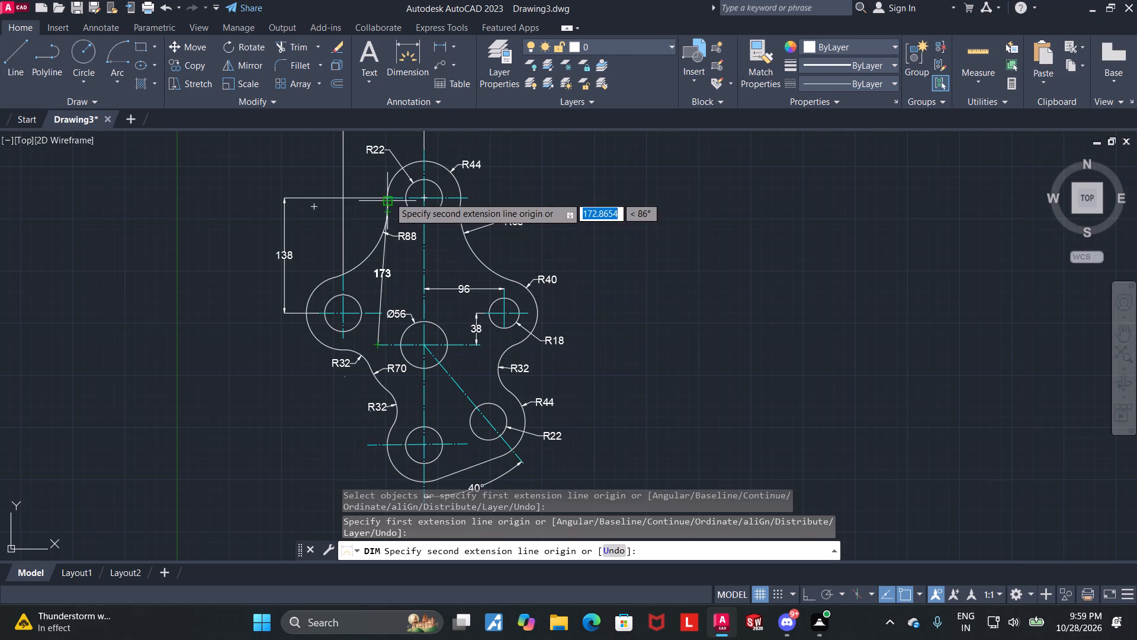
pyautogui.scroll(2, 348, 204)
pyautogui.click(442, 184)
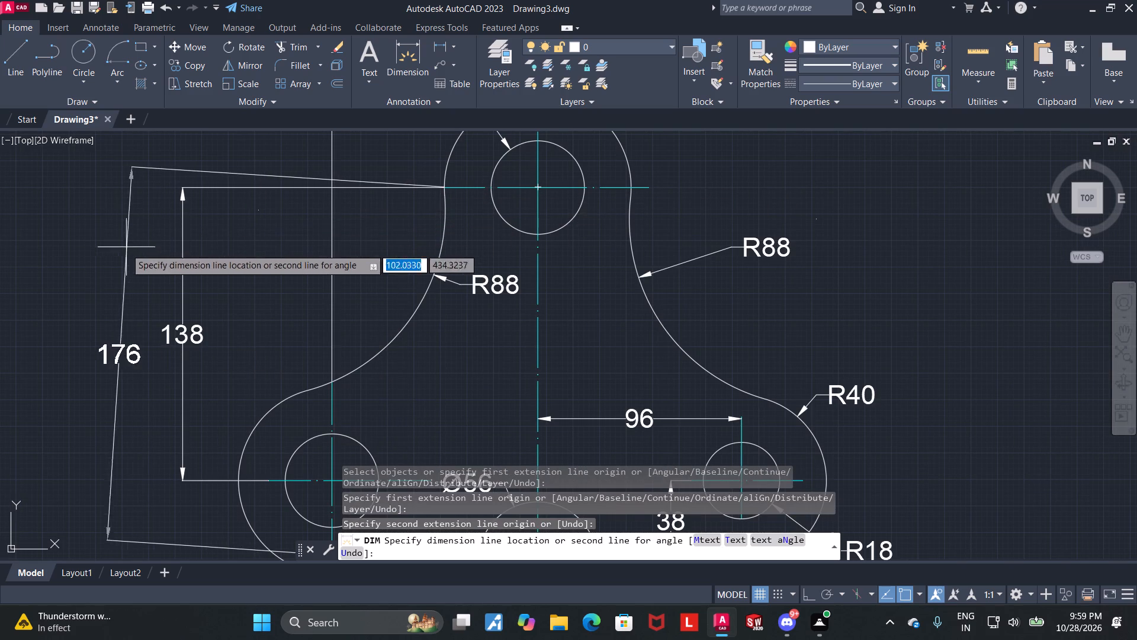
pyautogui.press('F8')
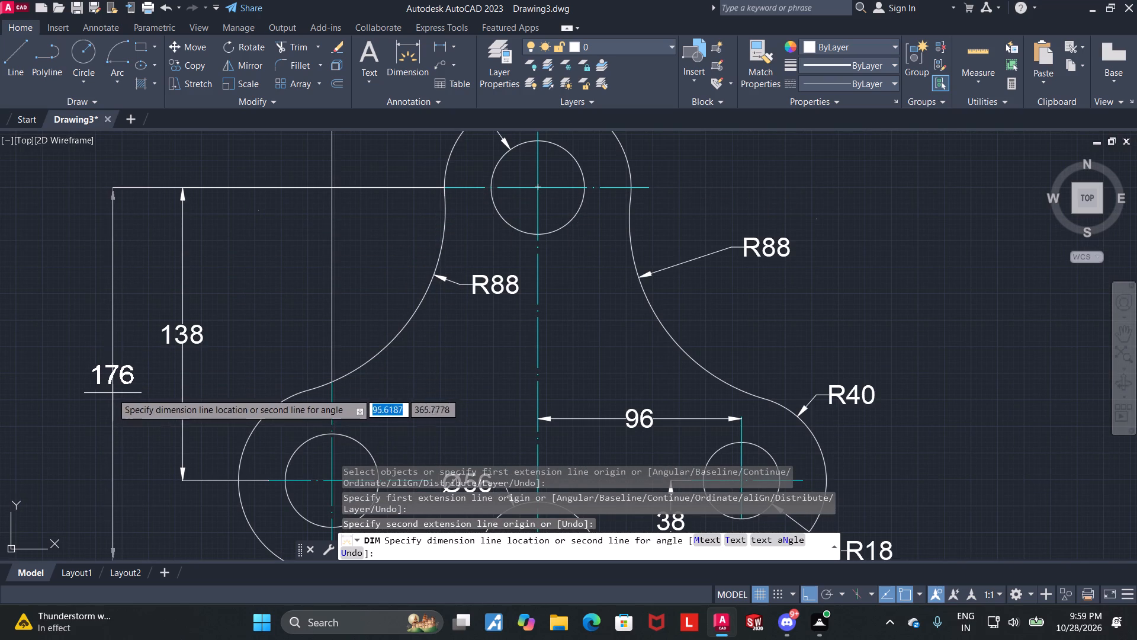
pyautogui.click(111, 392)
pyautogui.press('Escape')
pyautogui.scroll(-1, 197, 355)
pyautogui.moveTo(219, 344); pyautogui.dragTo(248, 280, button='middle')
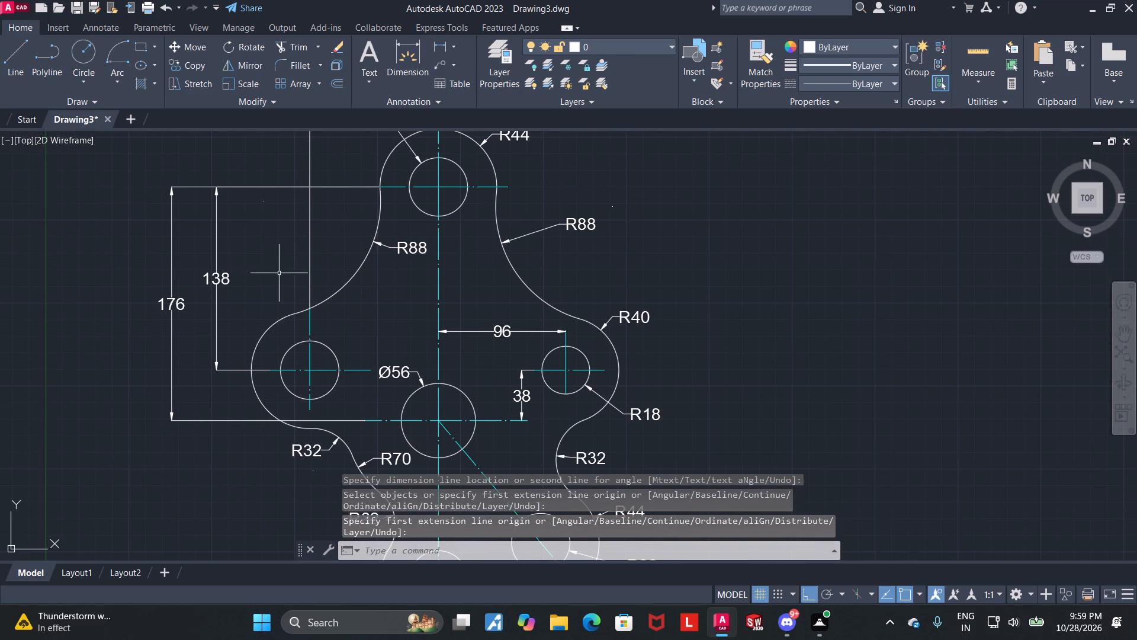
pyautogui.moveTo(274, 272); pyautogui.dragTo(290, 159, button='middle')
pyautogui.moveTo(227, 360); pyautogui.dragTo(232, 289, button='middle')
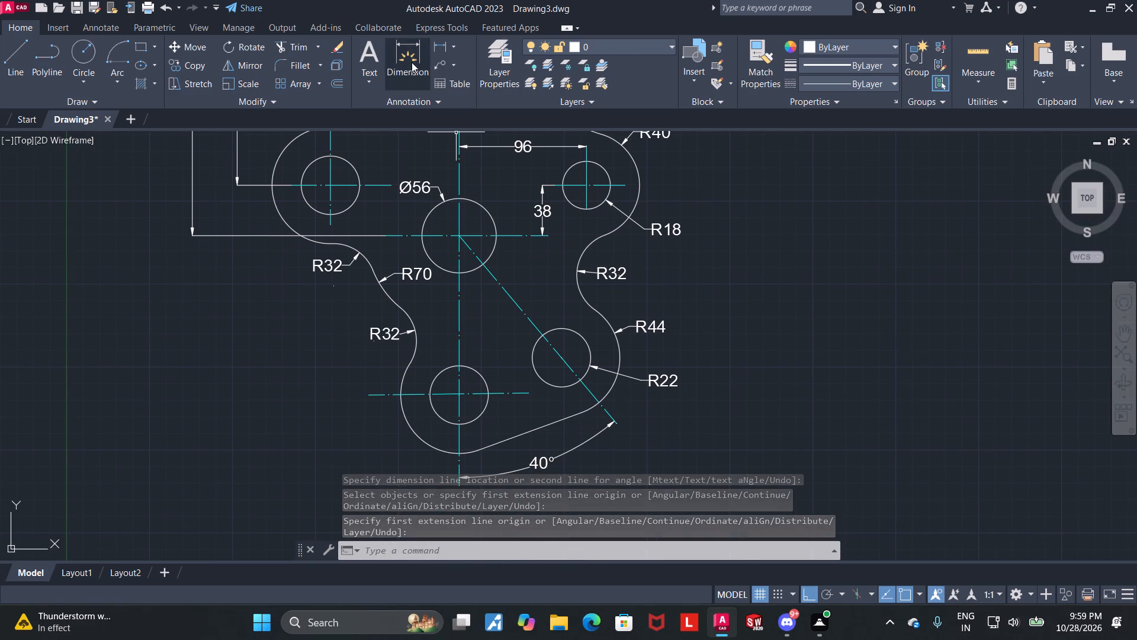
# Add a vertical linear dimension between the central and bottom holes' horizontal centre lines, aligned with the outermost vertical dimension left of the plate.
pyautogui.click(410, 52)
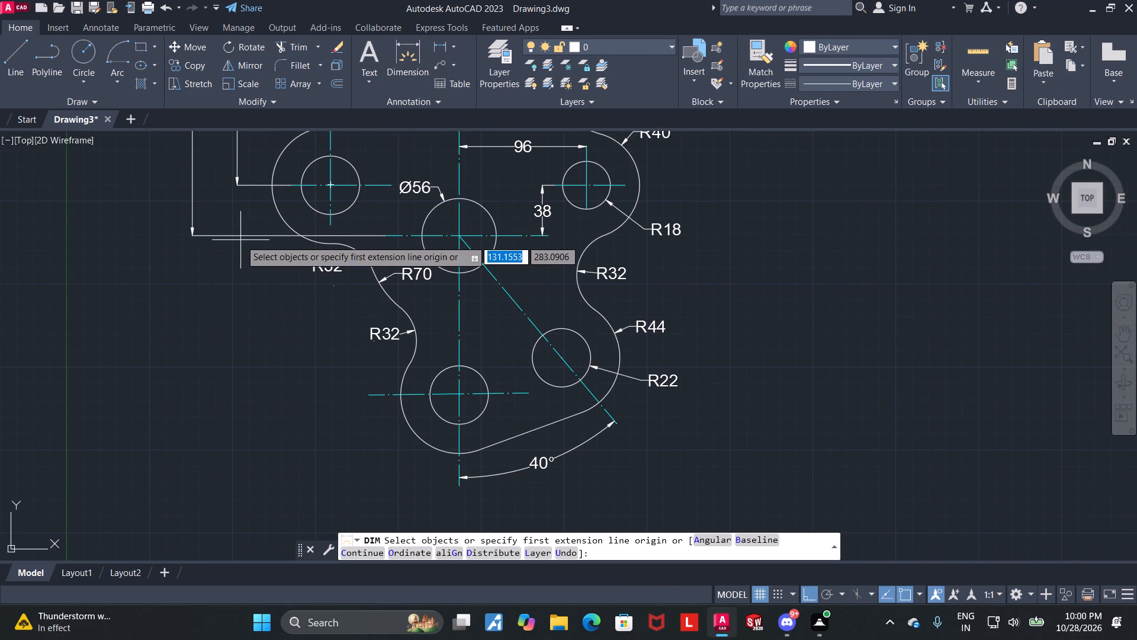
pyautogui.click(383, 233)
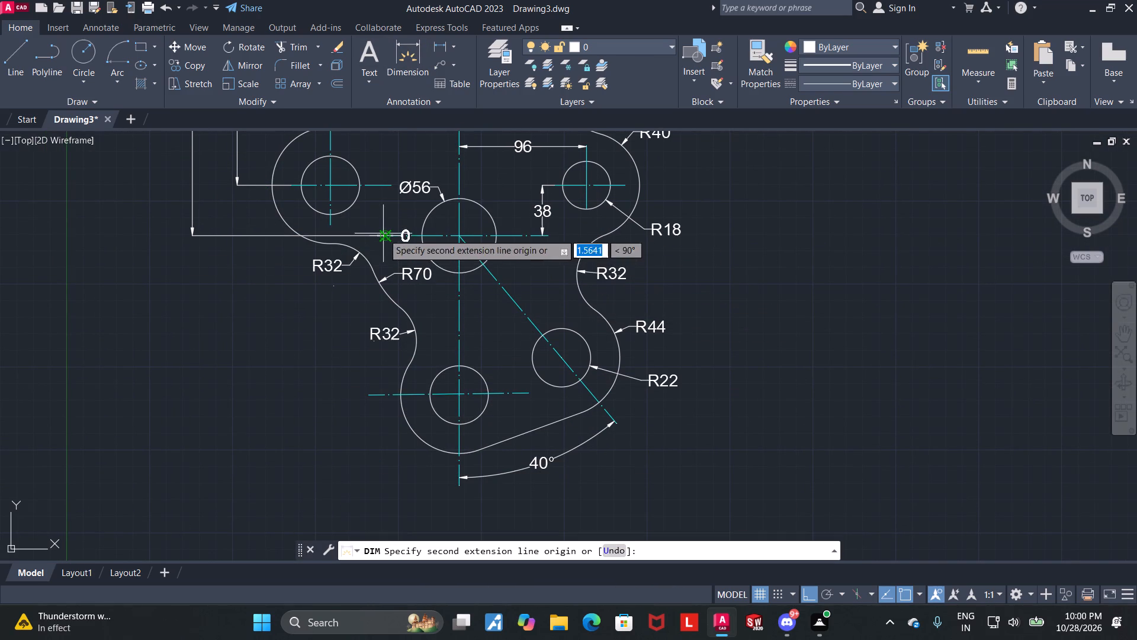
pyautogui.click(370, 394)
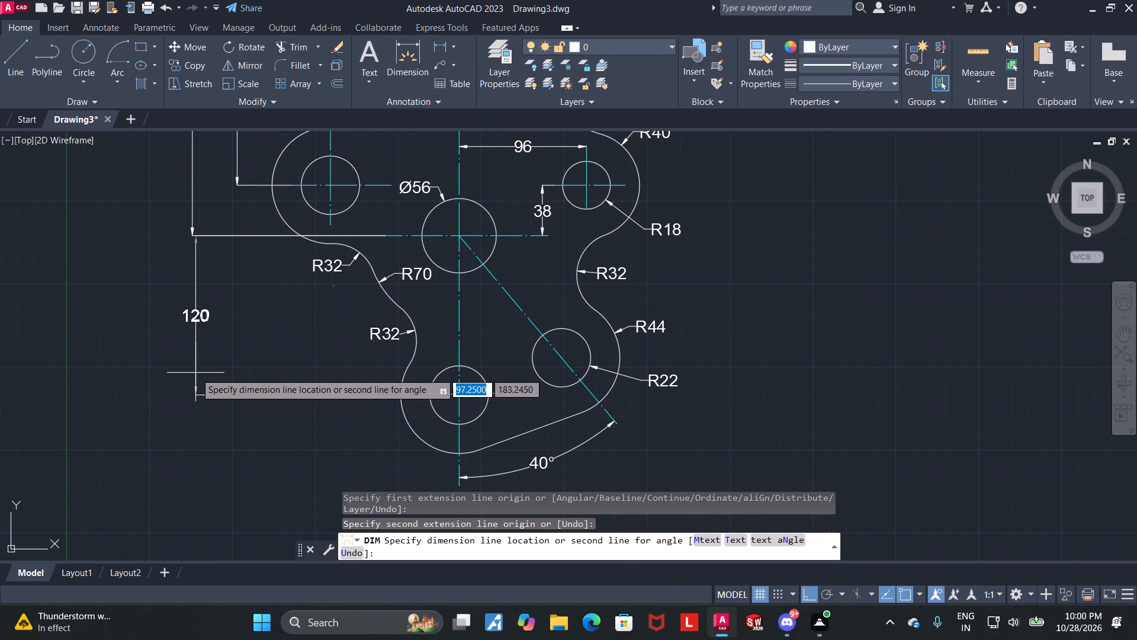
pyautogui.click(191, 232)
pyautogui.press('Escape')
# Modify the Standard dimension style so that both dimension lines and extension lines are coloured Red.
pyautogui.scroll(-1, 606, 289)
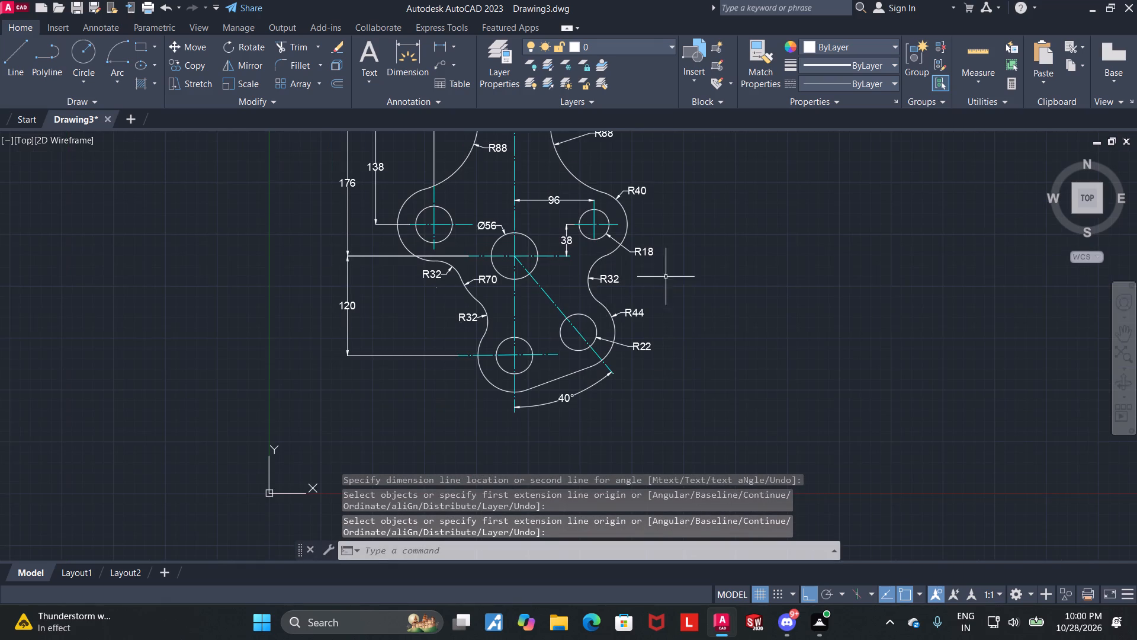
pyautogui.scroll(-1, 724, 283)
pyautogui.moveTo(770, 285); pyautogui.dragTo(638, 387, button='middle')
pyautogui.scroll(1, 636, 365)
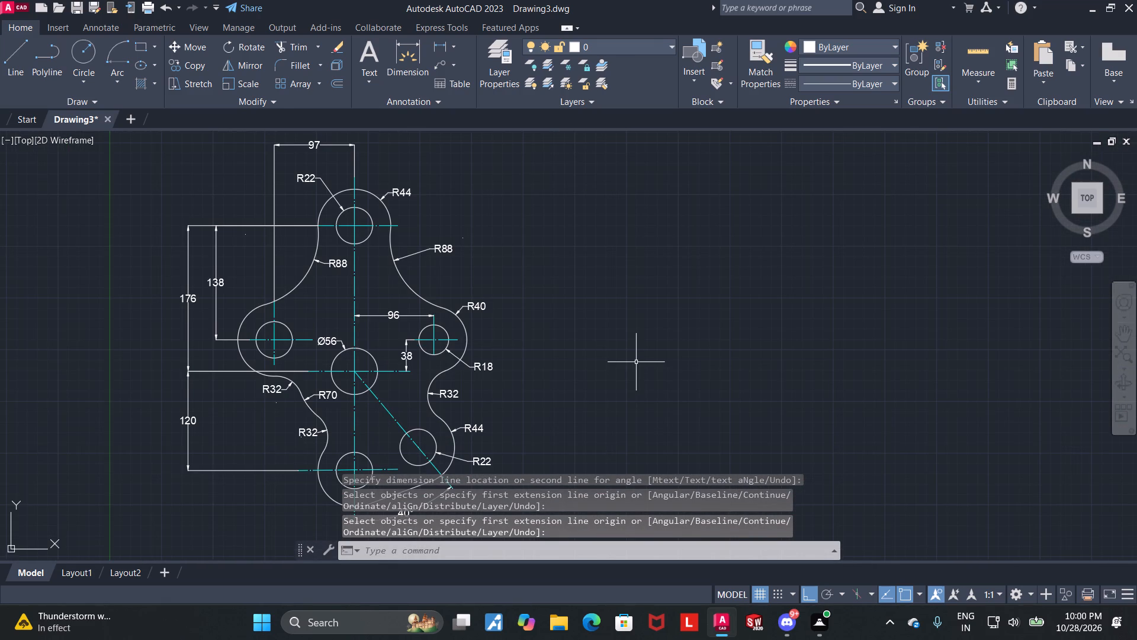
pyautogui.middleClick(636, 361)
pyautogui.press('d')
pyautogui.press('Return')
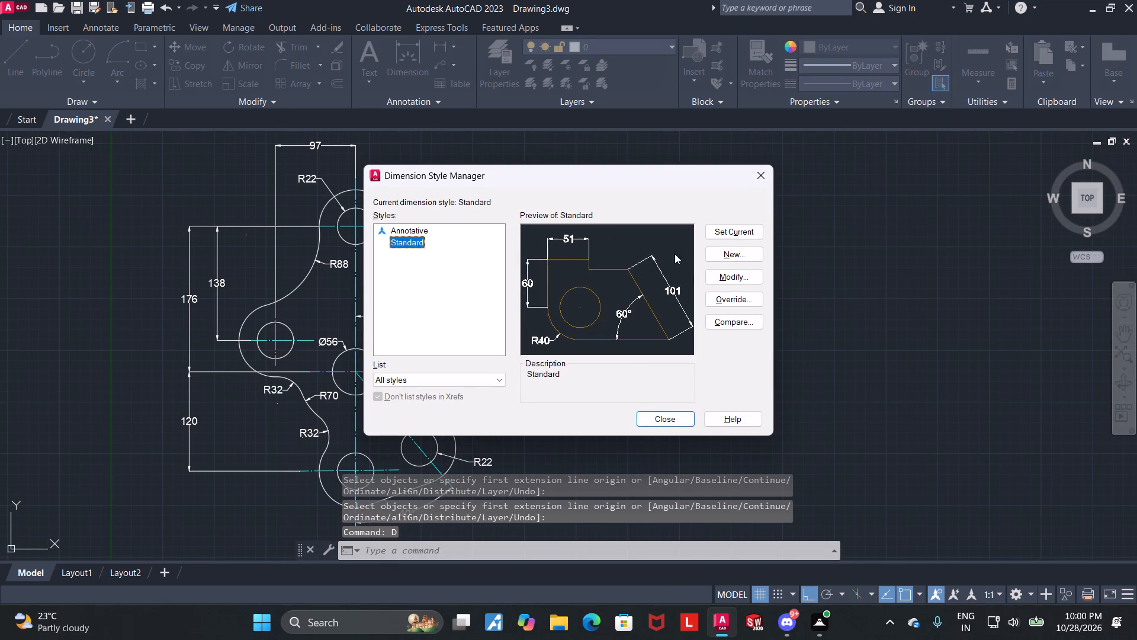
pyautogui.click(726, 274)
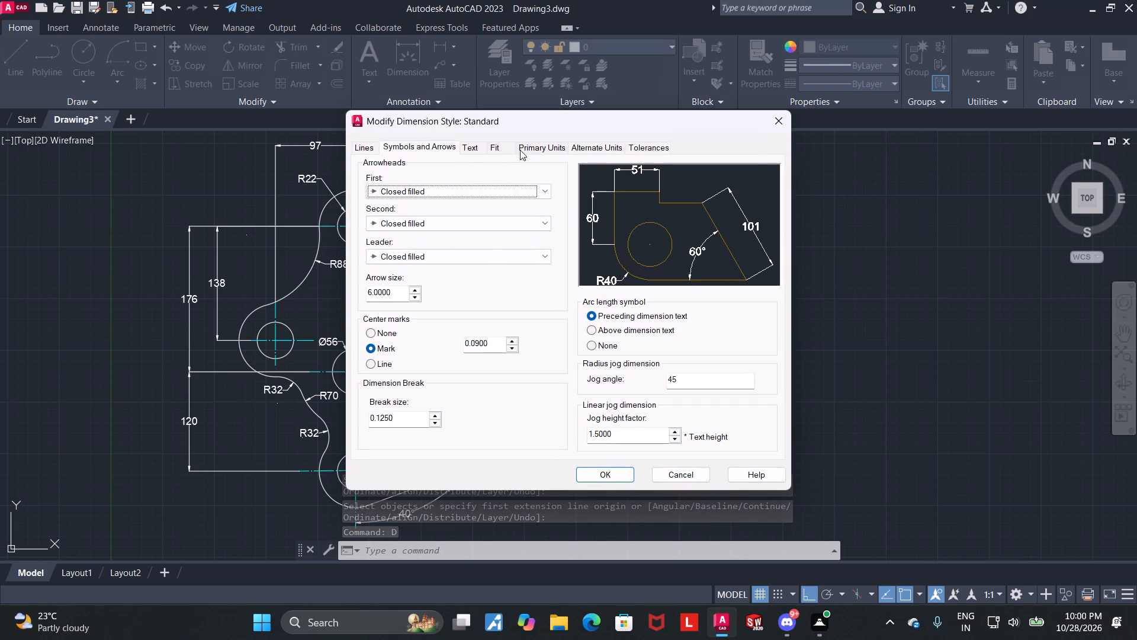
pyautogui.click(526, 147)
pyautogui.click(473, 148)
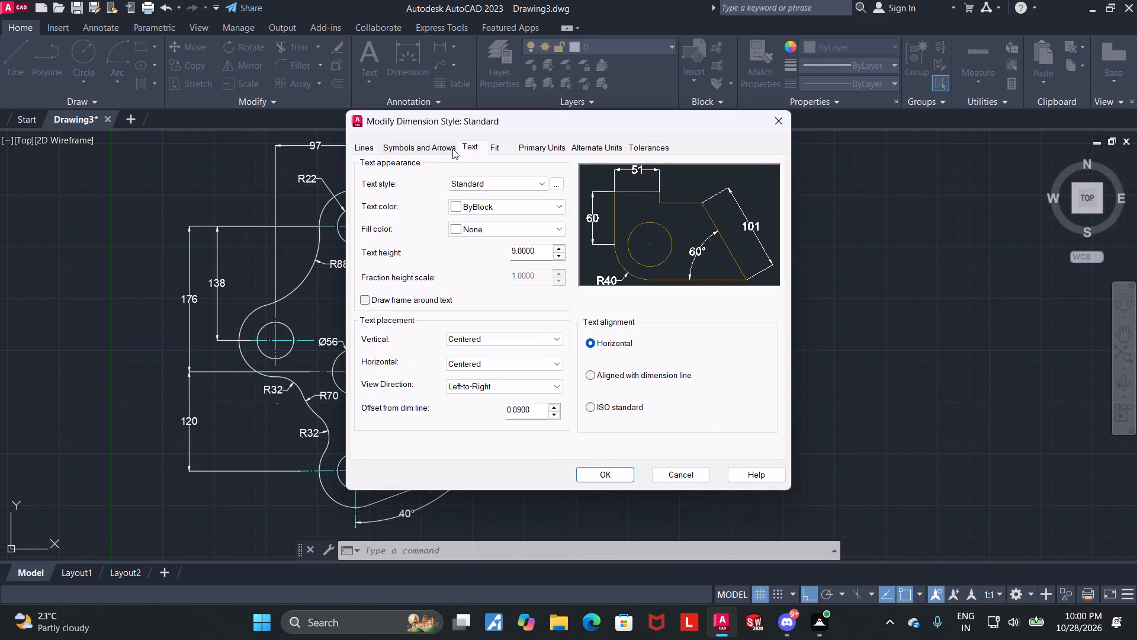
pyautogui.click(368, 146)
pyautogui.click(372, 149)
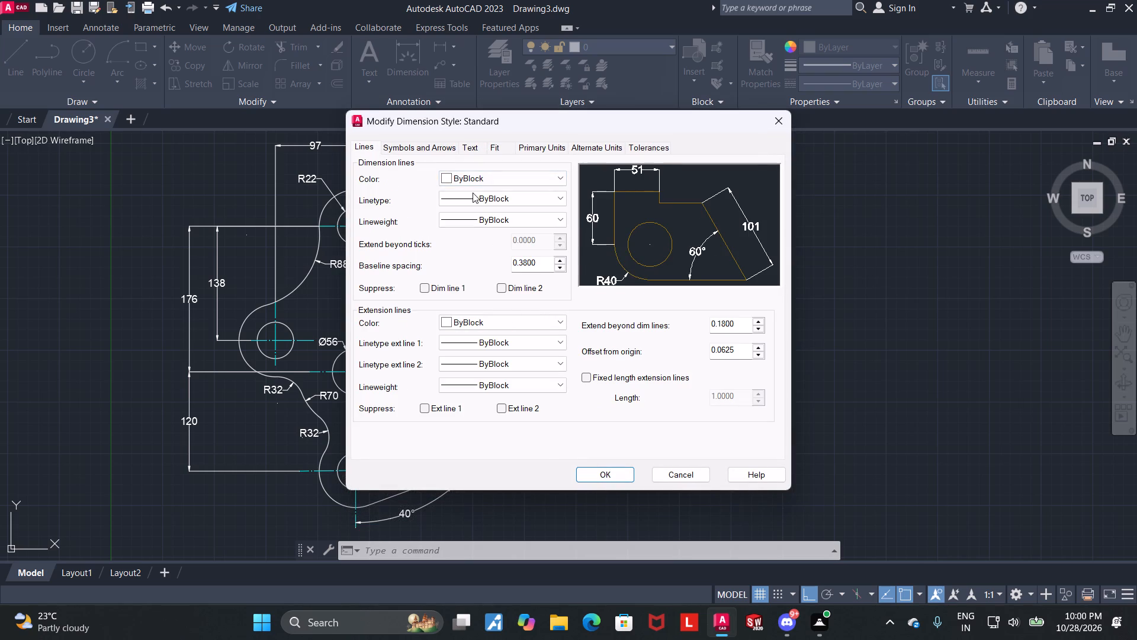
pyautogui.click(478, 180)
pyautogui.click(473, 213)
pyautogui.click(489, 321)
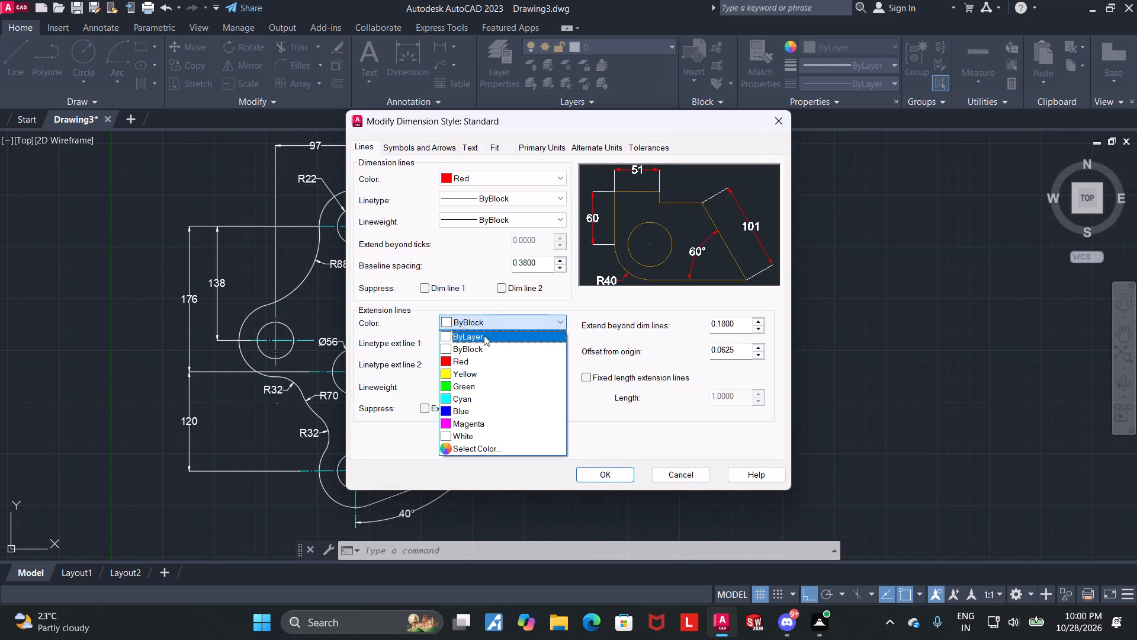
pyautogui.click(480, 359)
pyautogui.click(595, 471)
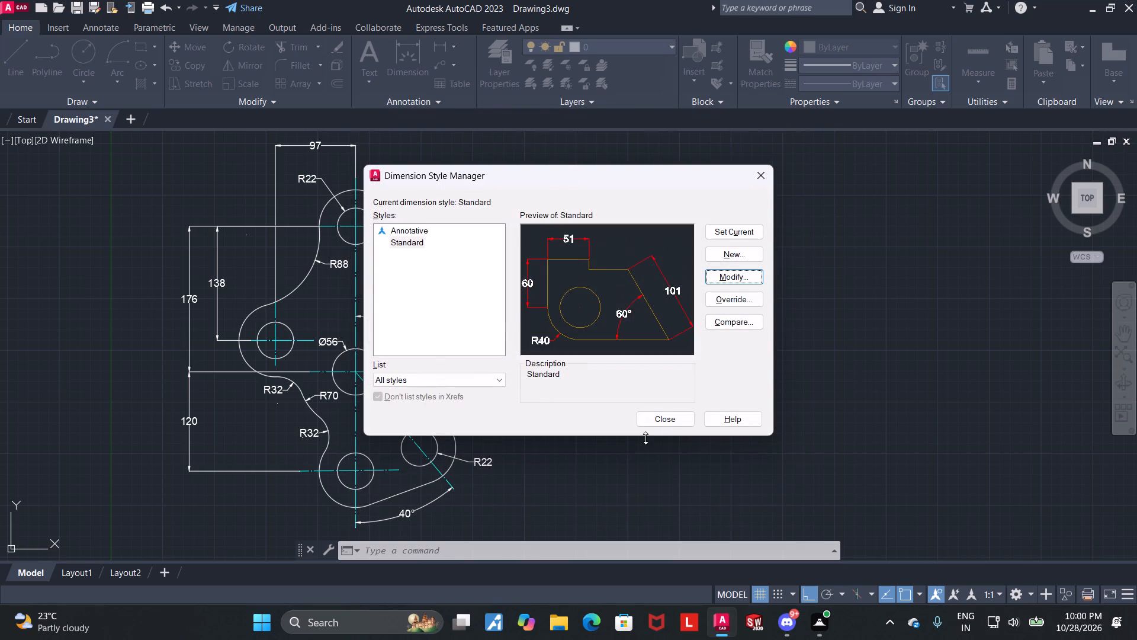
pyautogui.click(666, 424)
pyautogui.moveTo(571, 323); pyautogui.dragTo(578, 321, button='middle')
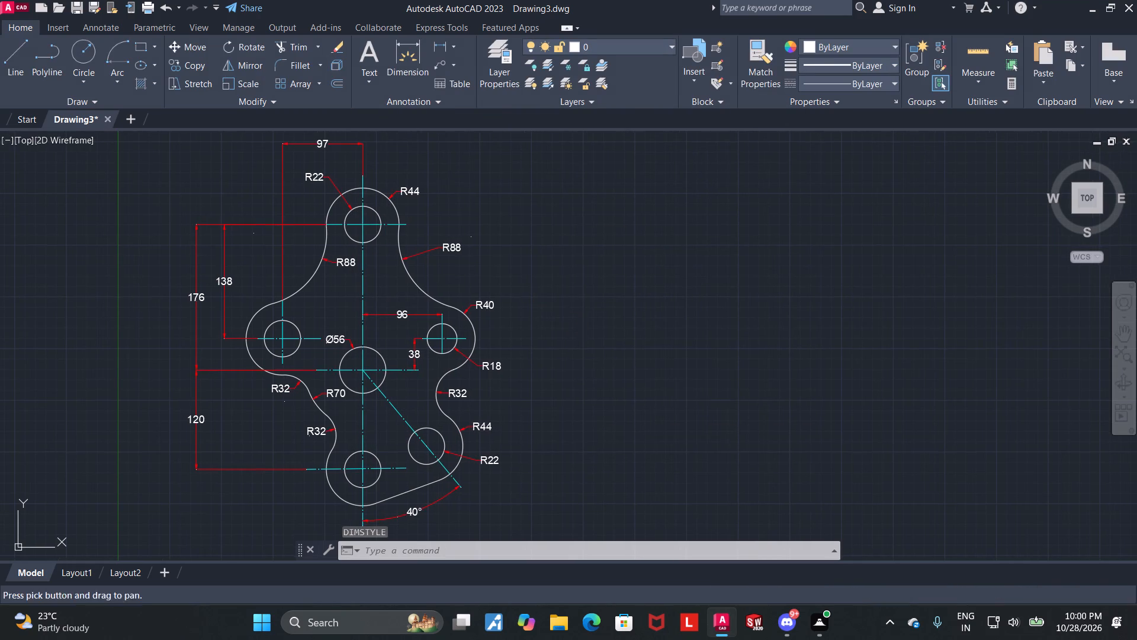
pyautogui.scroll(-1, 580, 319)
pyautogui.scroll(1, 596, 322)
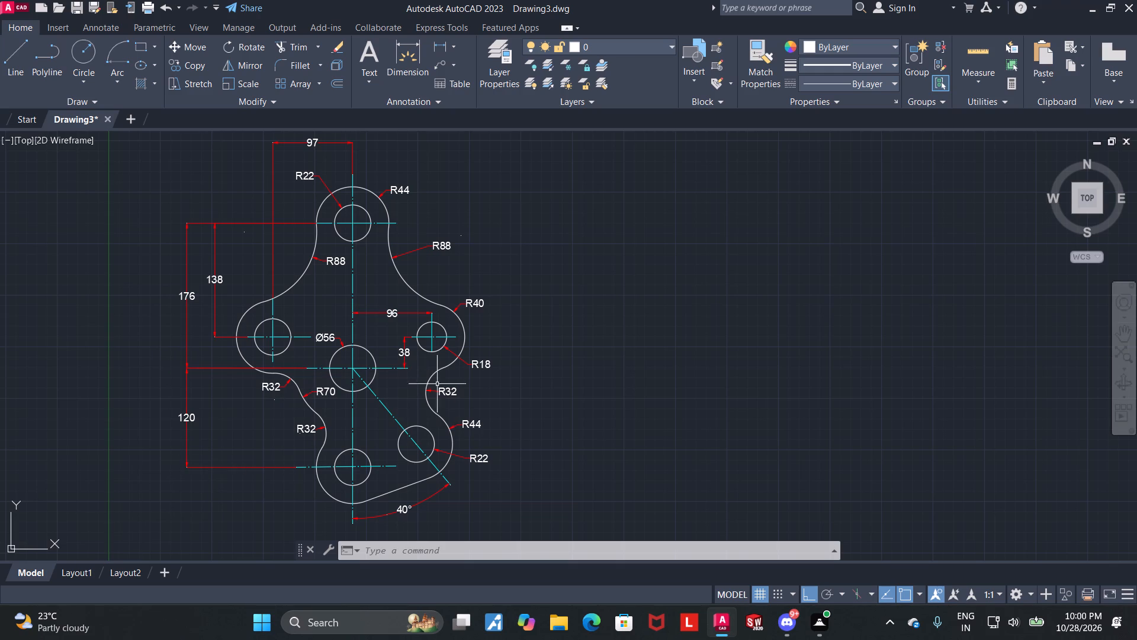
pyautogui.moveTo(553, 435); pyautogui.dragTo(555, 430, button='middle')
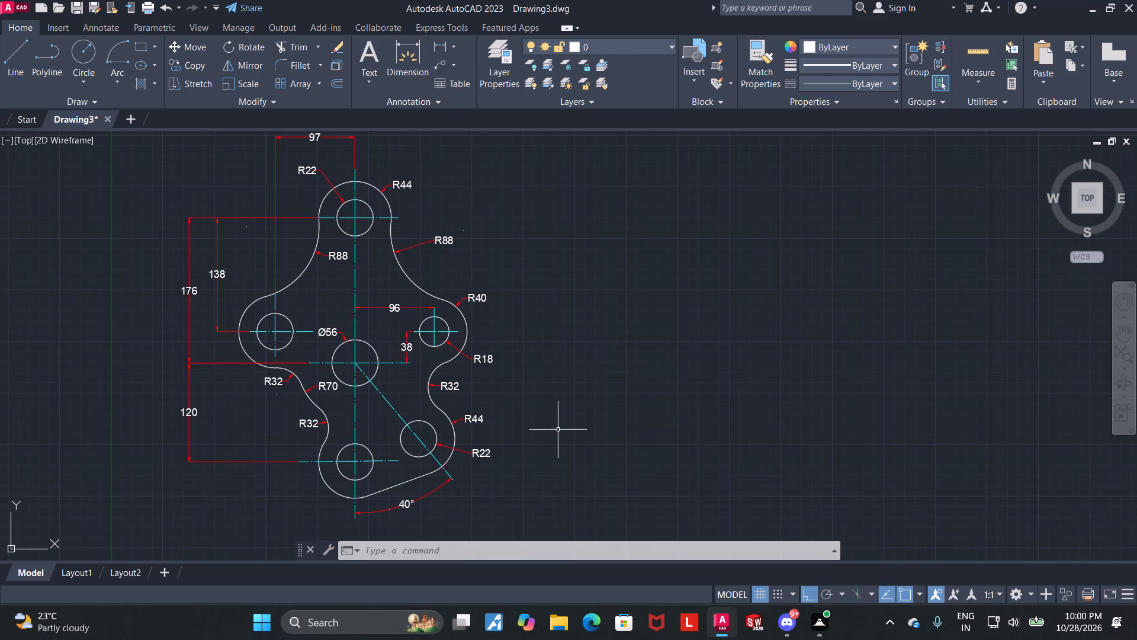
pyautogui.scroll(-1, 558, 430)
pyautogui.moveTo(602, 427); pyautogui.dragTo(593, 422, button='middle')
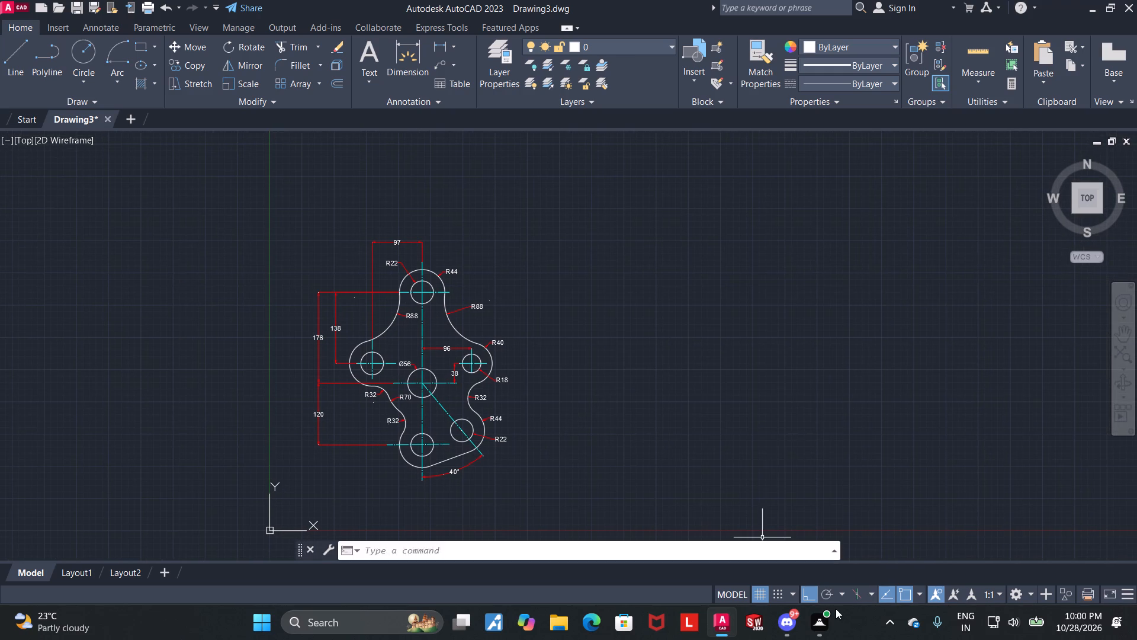
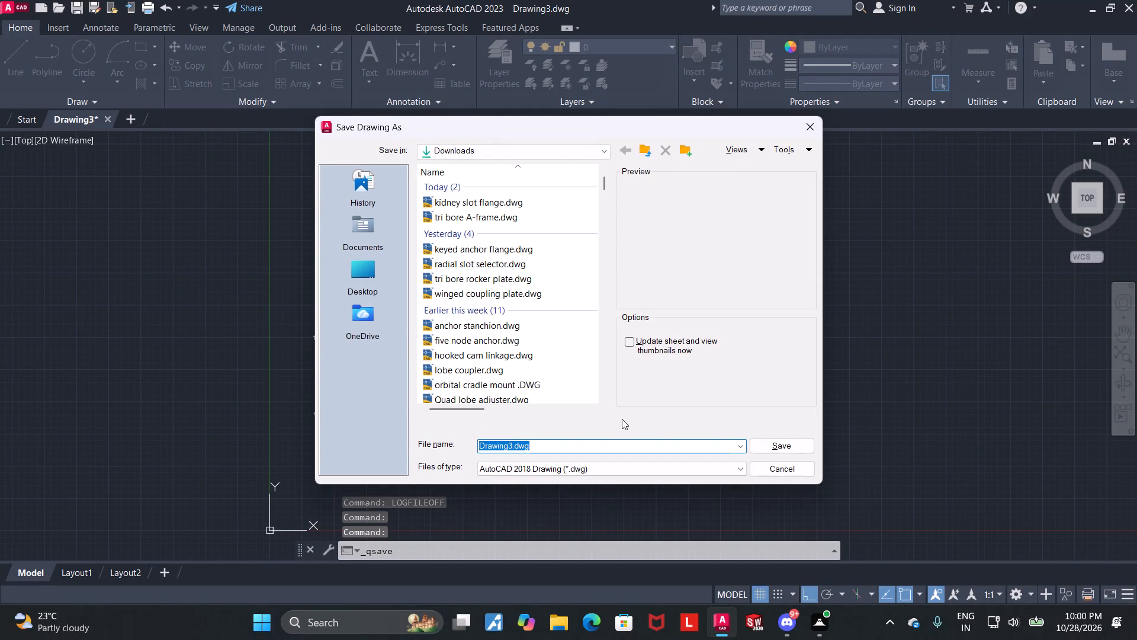
# Save the drawing in the Downloads folder under the name "star torque plate".
pyautogui.write('star')
pyautogui.press('space')
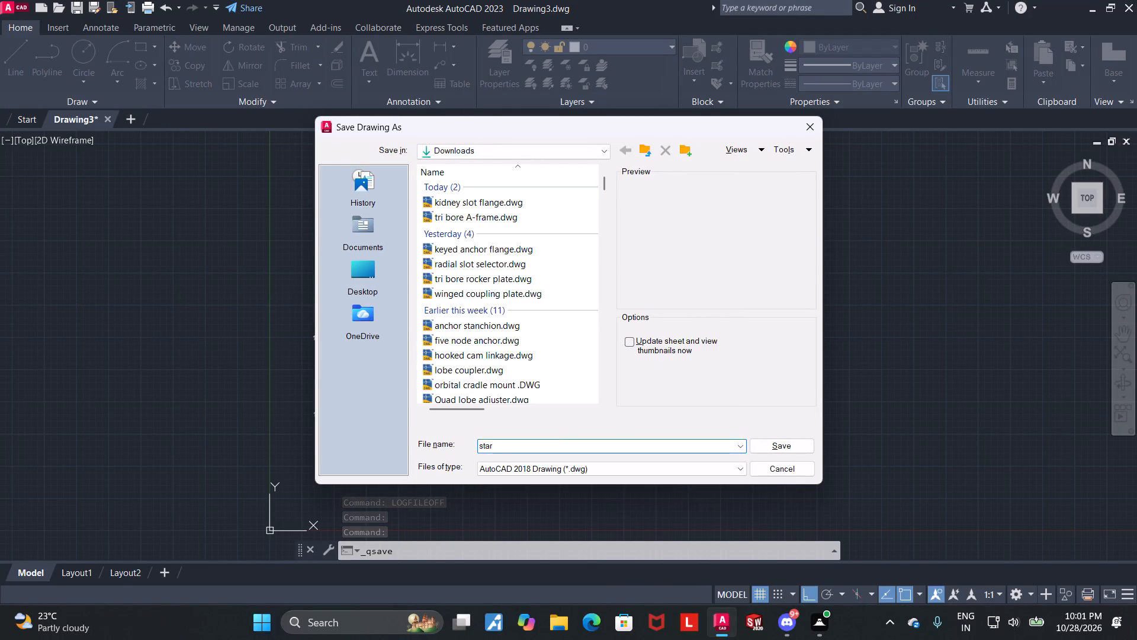
pyautogui.write('torque plate')
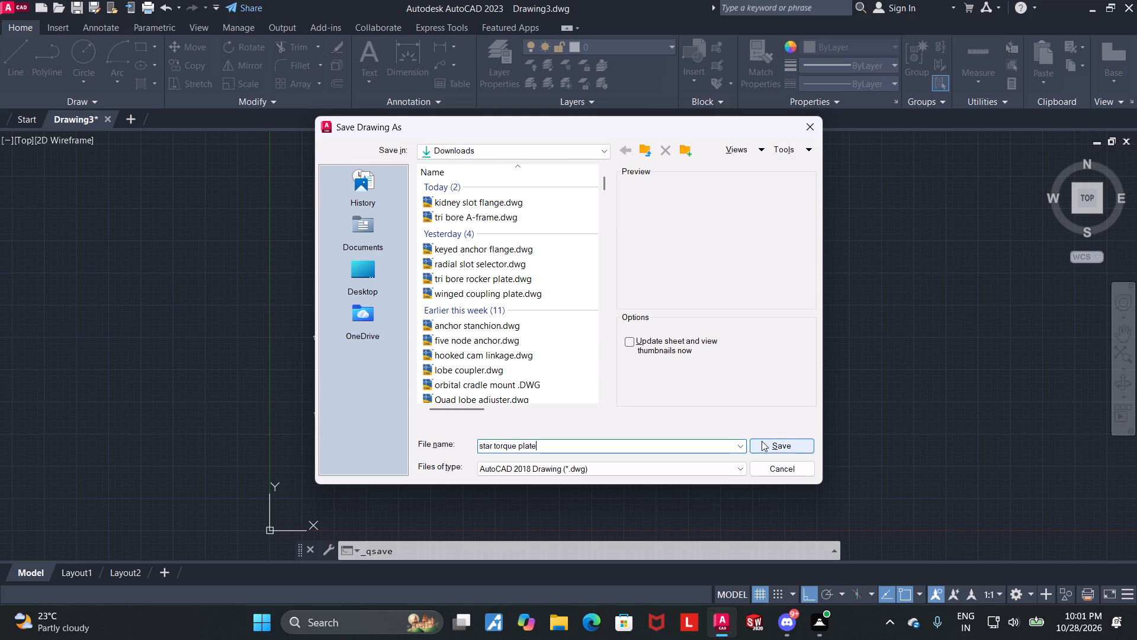
pyautogui.click(763, 441)
# Set up a plot with the DWG To PDF.pc3 plotter, ISO A4 (297.00 x 210.00 MM) paper and the plot centred.
pyautogui.write('plot')
pyautogui.press('Return')
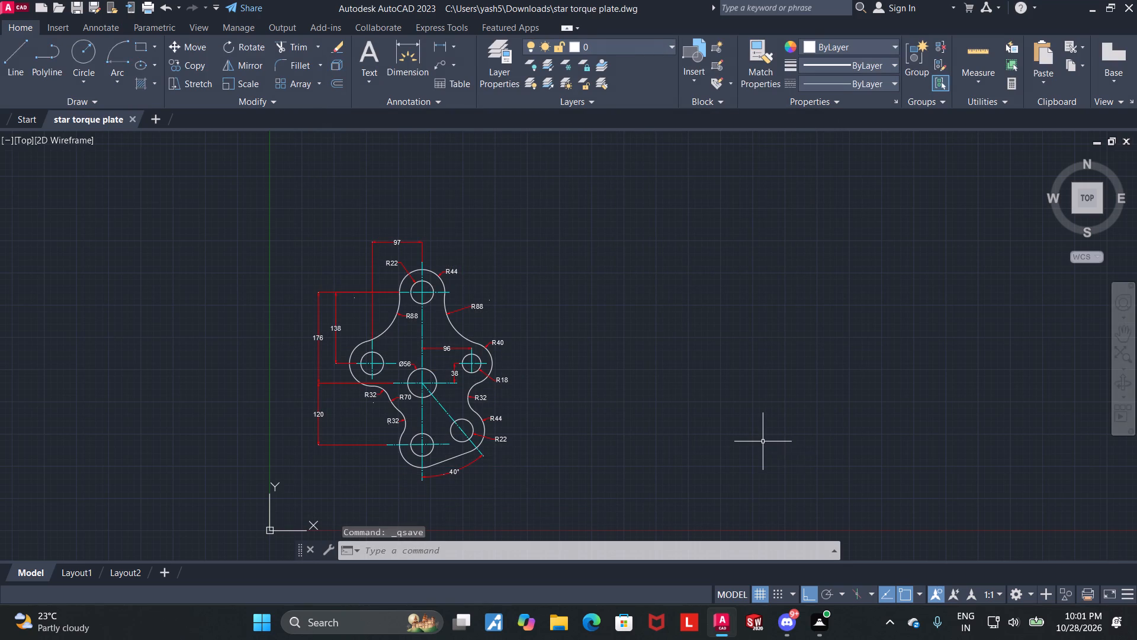
pyautogui.click(408, 191)
pyautogui.click(415, 212)
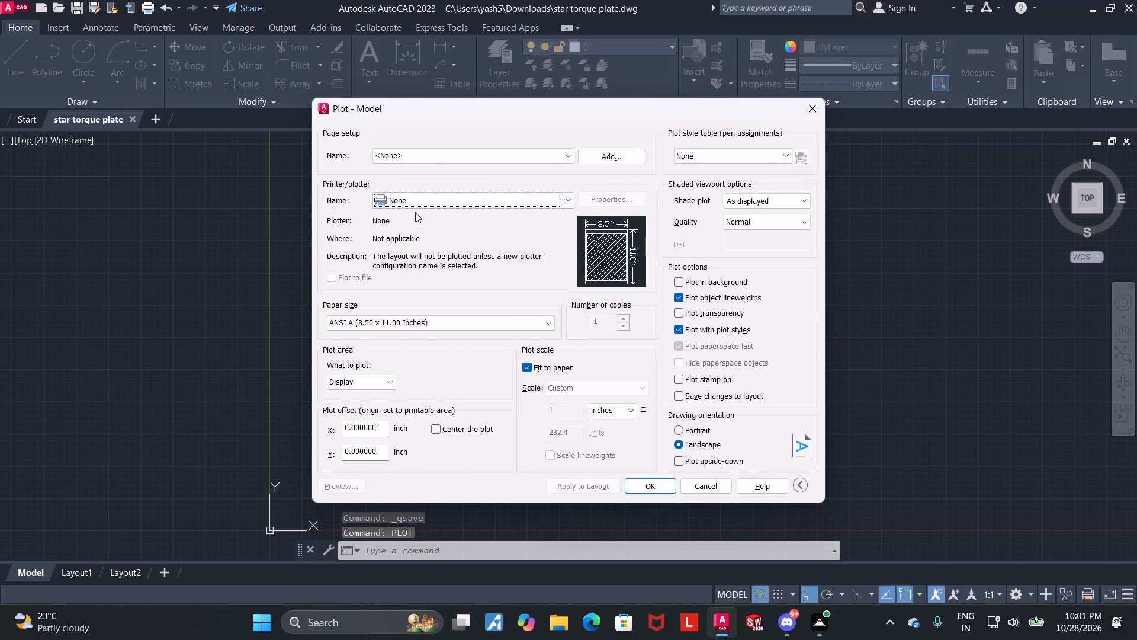
pyautogui.click(418, 198)
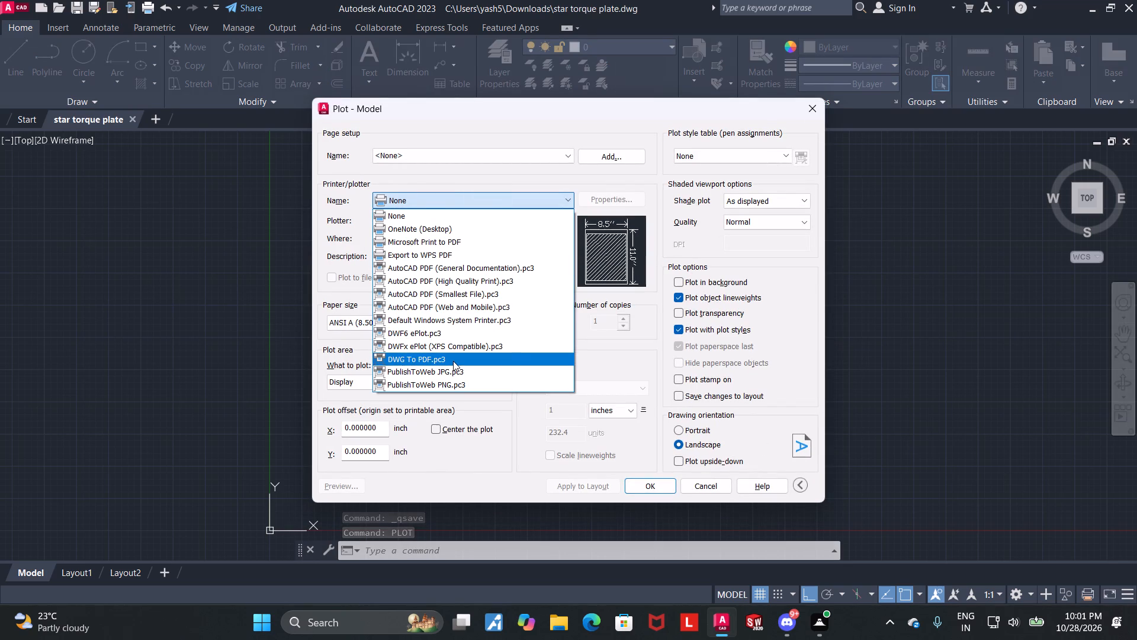
pyautogui.click(453, 361)
pyautogui.click(430, 327)
pyautogui.scroll(-4, 417, 389)
pyautogui.scroll(-2, 471, 578)
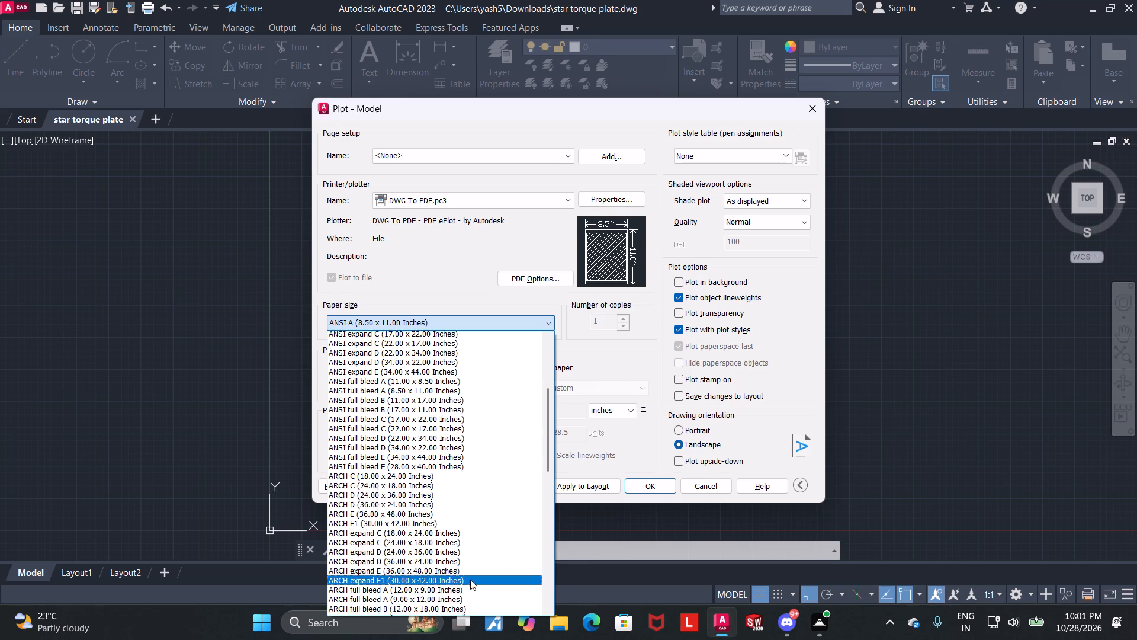
pyautogui.scroll(-2, 470, 580)
pyautogui.scroll(-4, 496, 500)
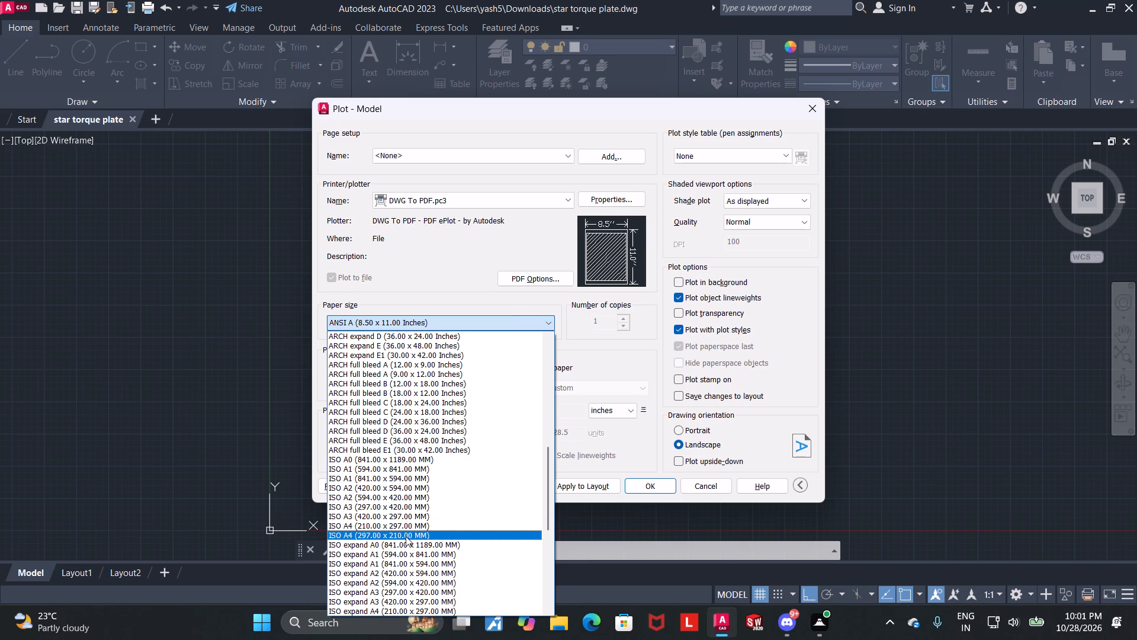
pyautogui.click(406, 536)
pyautogui.click(435, 424)
# Set the plot area to a window enclosing the whole plate and all its dimensions.
pyautogui.click(365, 380)
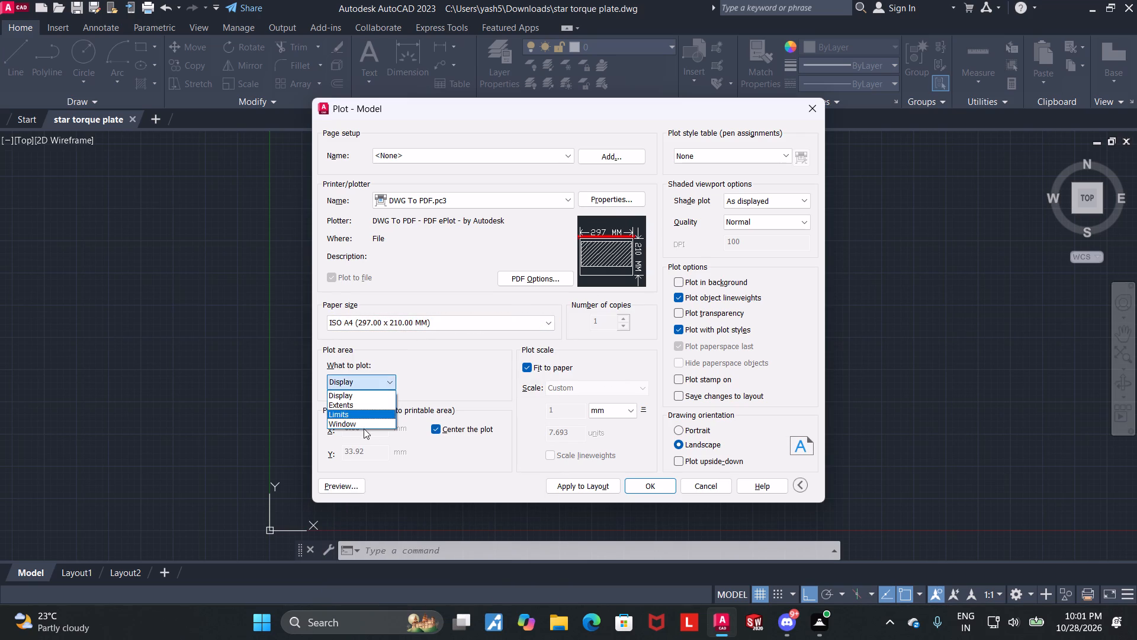
pyautogui.click(364, 424)
pyautogui.click(293, 218)
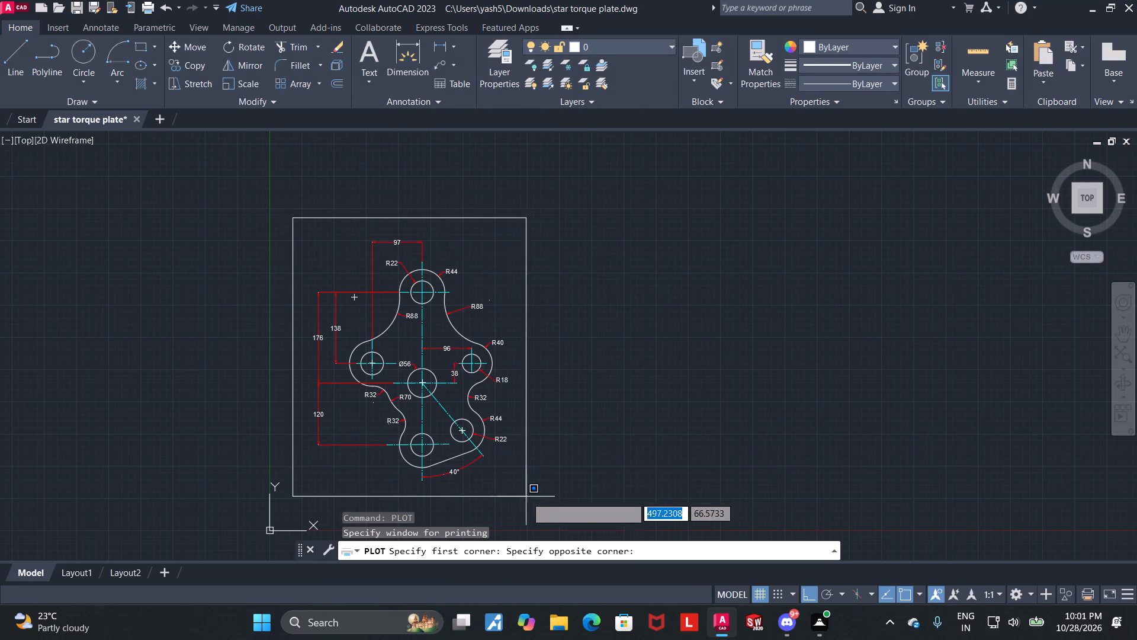
pyautogui.click(551, 498)
# Plot the drawing to "star torque plate-Model.pdf" in the Downloads folder.
pyautogui.click(653, 476)
pyautogui.click(657, 485)
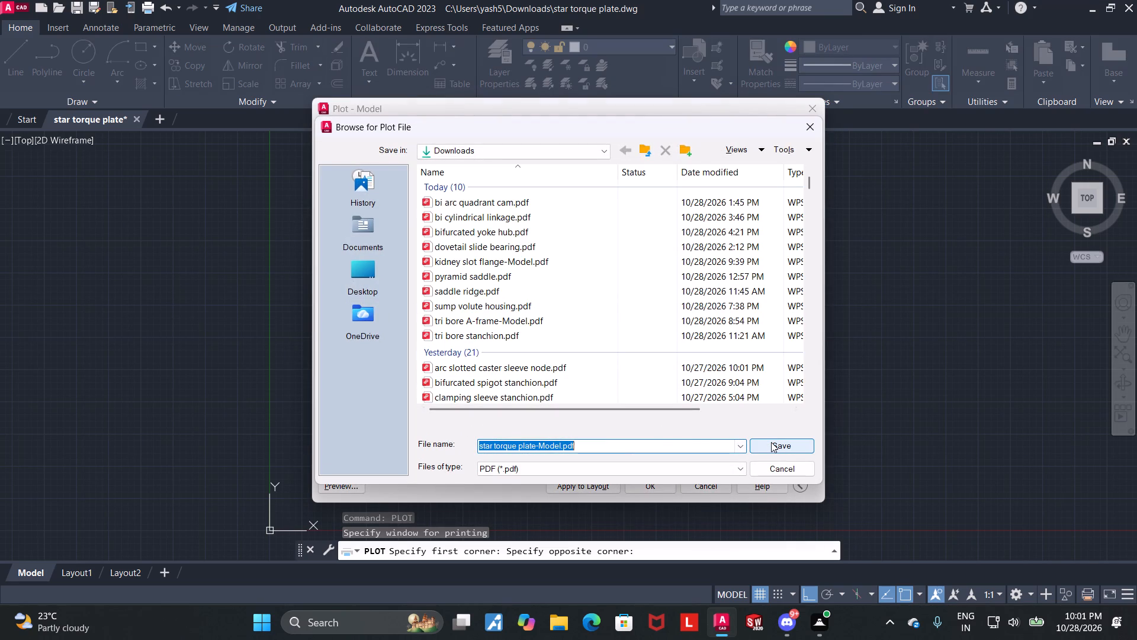
pyautogui.click(771, 442)
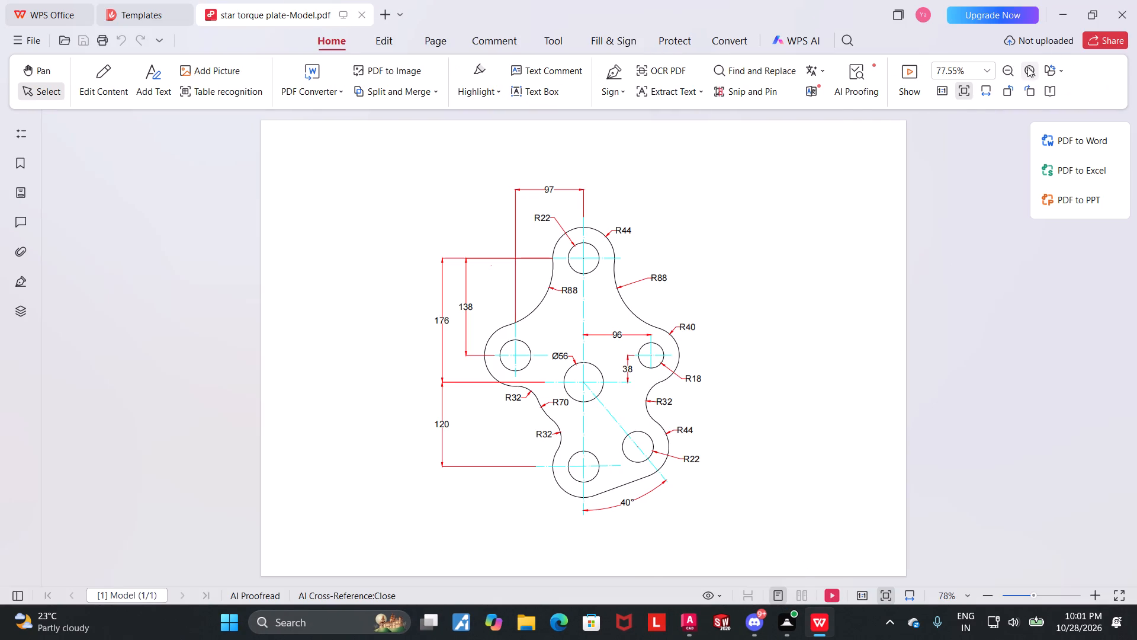
# Close the plotted PDF in WPS Office and return to the AutoCAD drawing.
pyautogui.click(1136, 0)
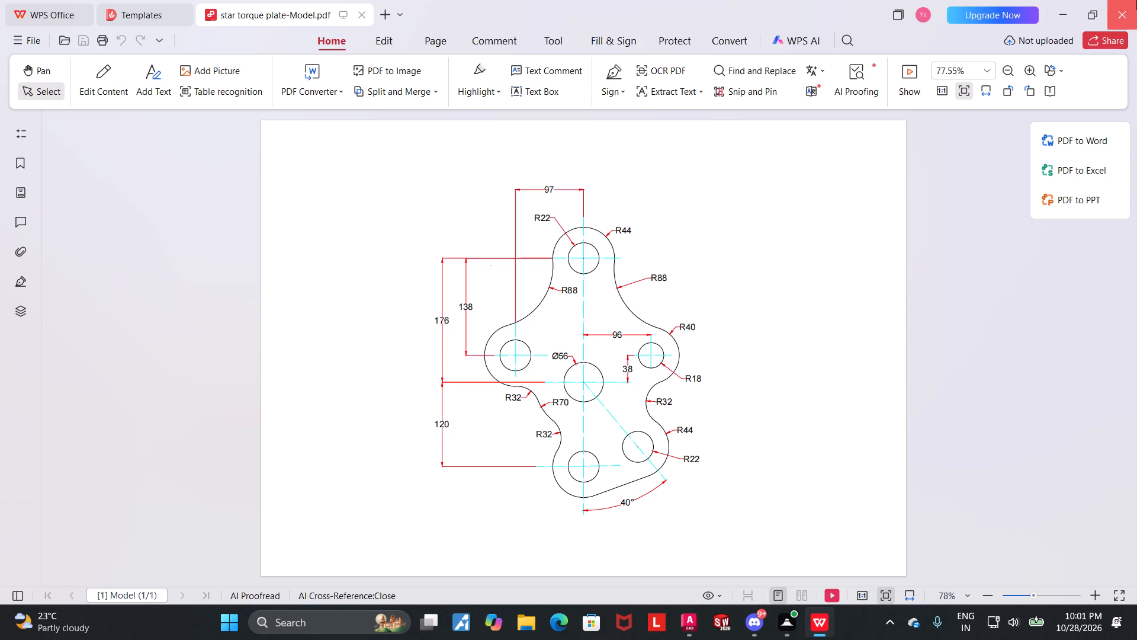
pyautogui.click(695, 165)
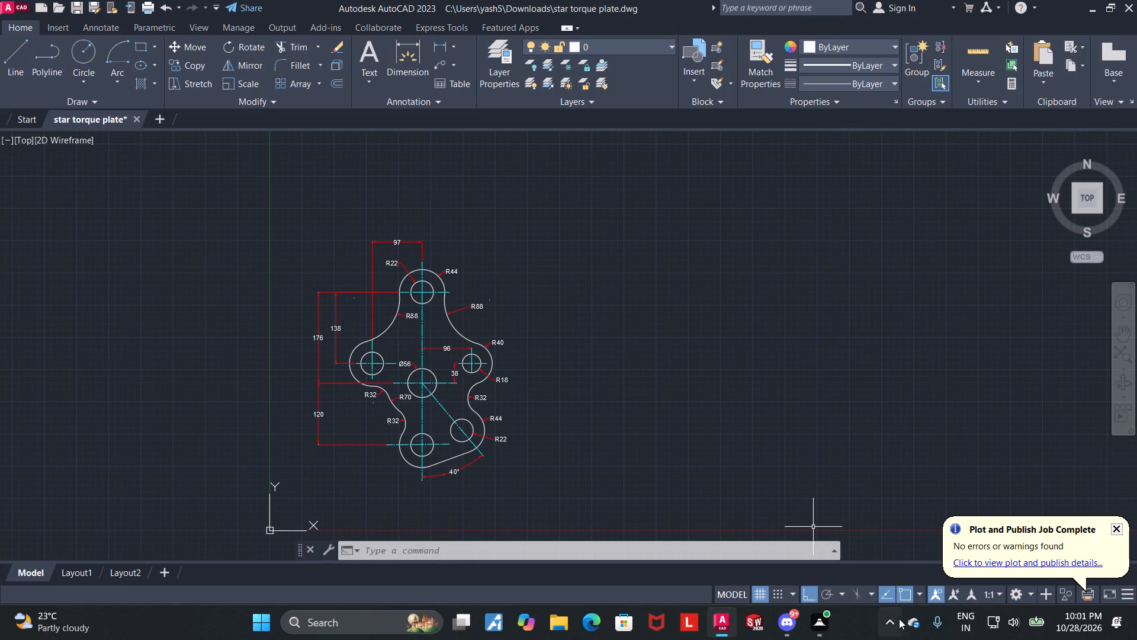